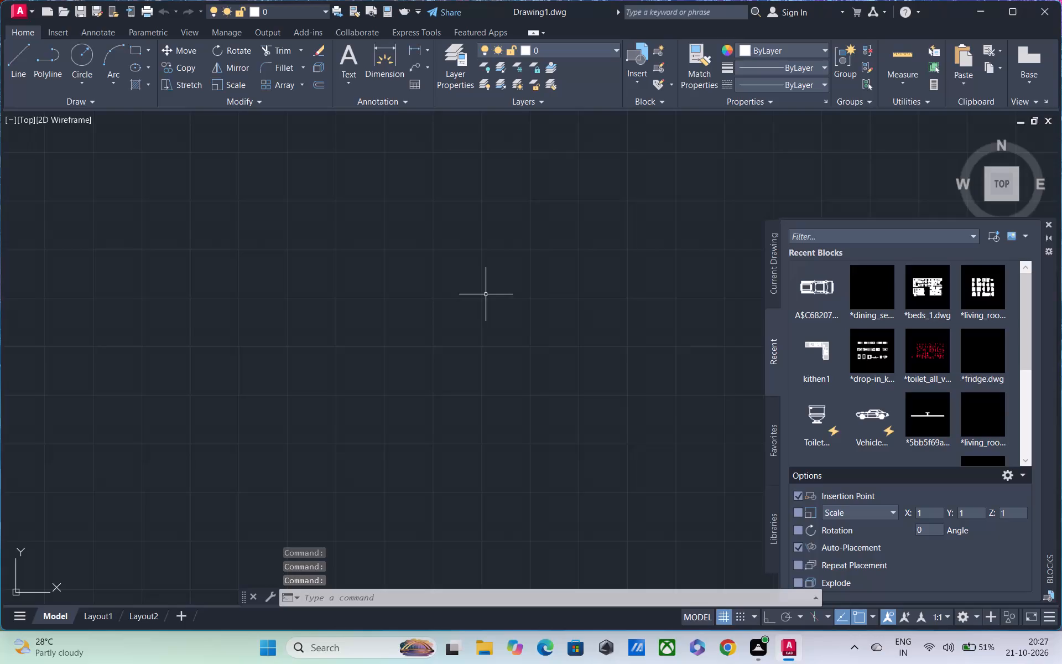
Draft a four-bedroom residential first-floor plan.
Save the new drawing in the Documents folder under the file name PROJECT 33.
key(ctrl+s)
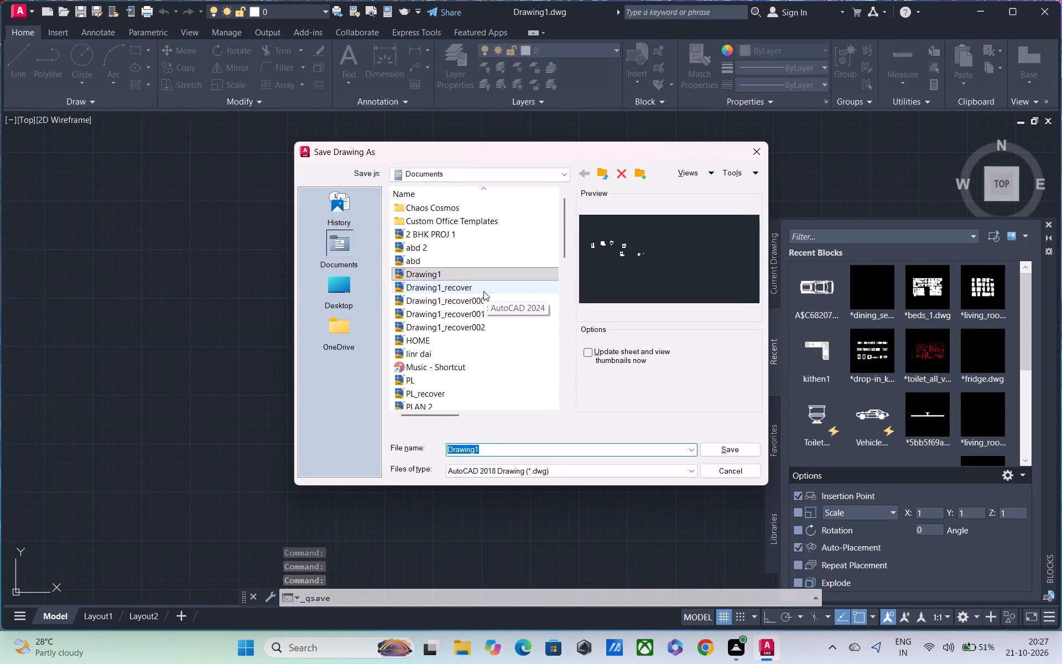
key(BackSpace)
text(PRO)
text(JECT)
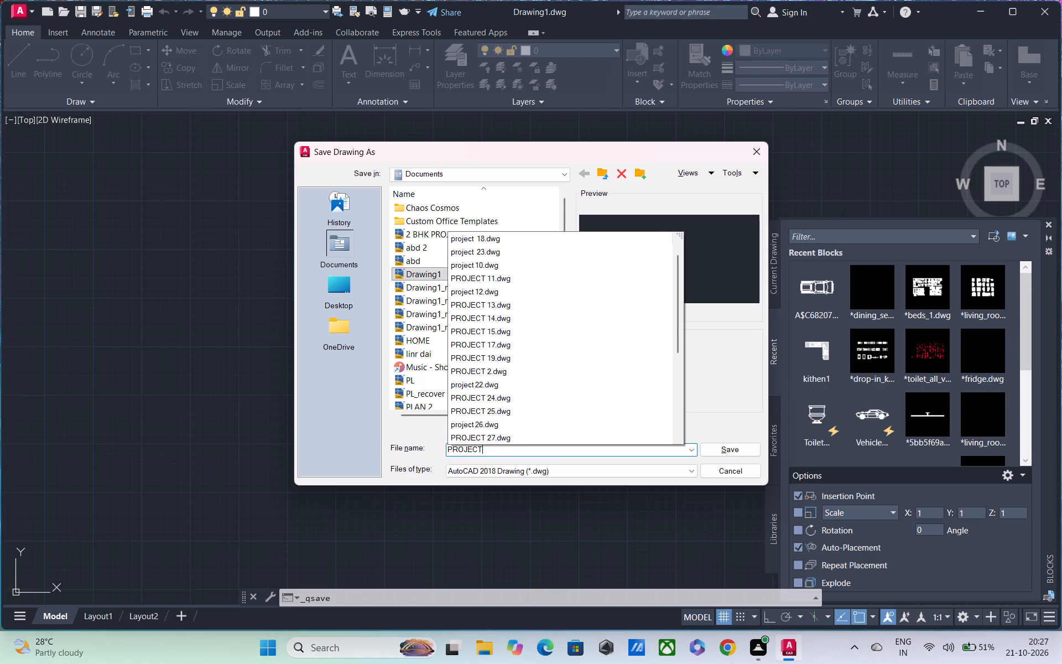
key(space)
text(33)
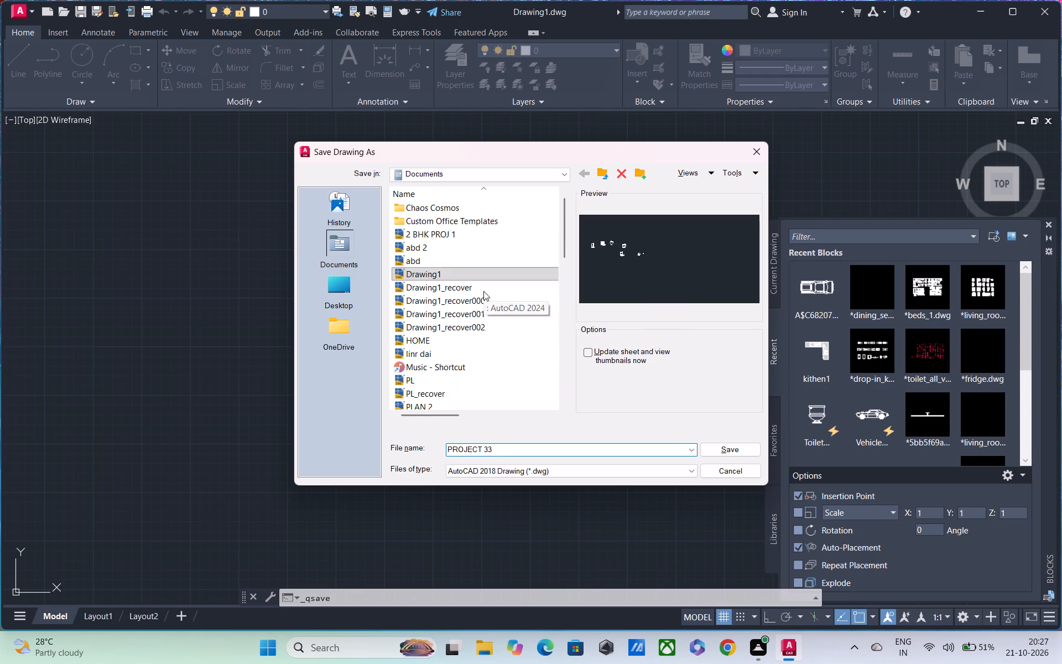
click(724, 447)
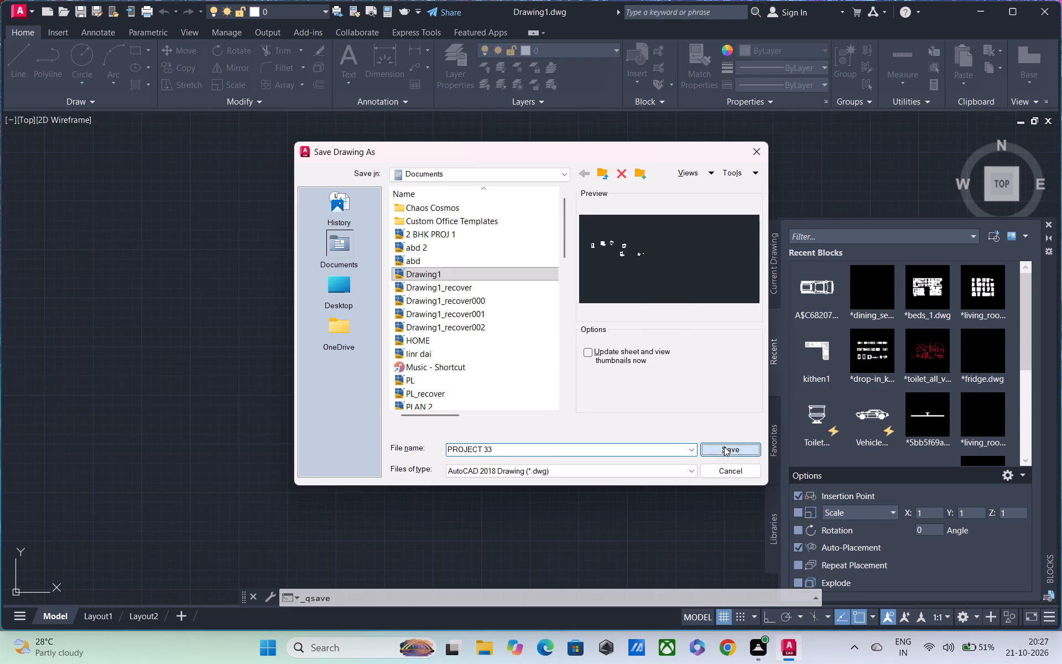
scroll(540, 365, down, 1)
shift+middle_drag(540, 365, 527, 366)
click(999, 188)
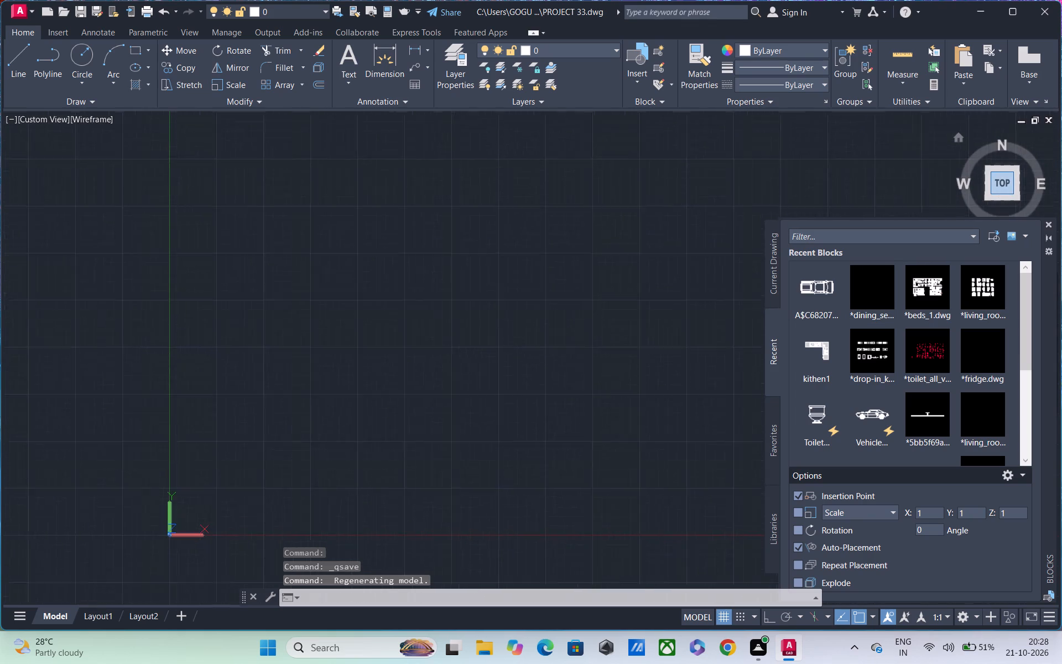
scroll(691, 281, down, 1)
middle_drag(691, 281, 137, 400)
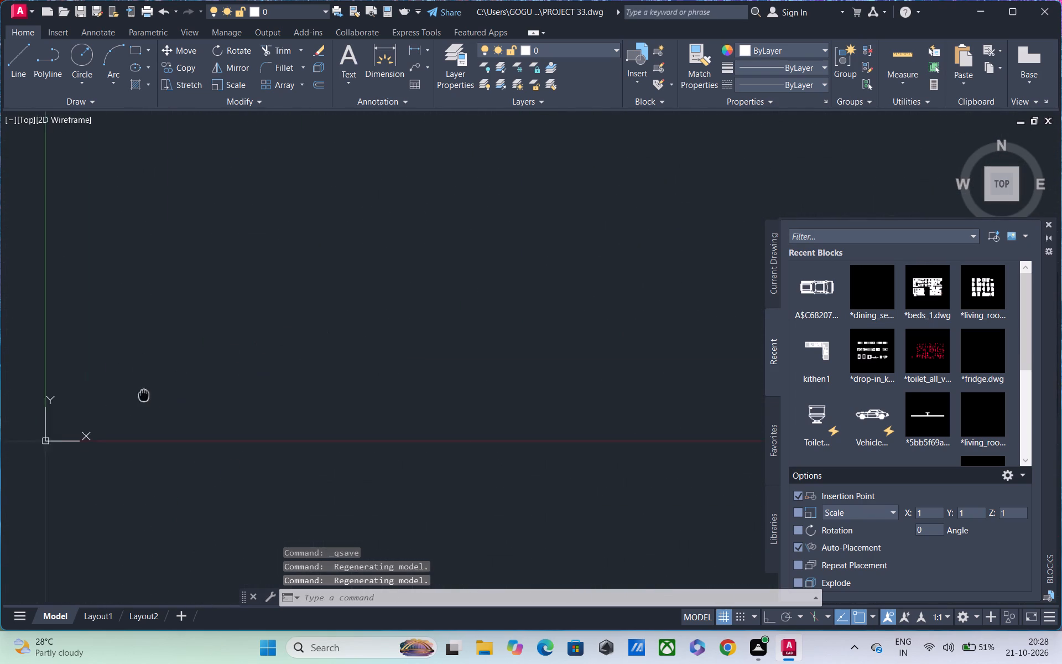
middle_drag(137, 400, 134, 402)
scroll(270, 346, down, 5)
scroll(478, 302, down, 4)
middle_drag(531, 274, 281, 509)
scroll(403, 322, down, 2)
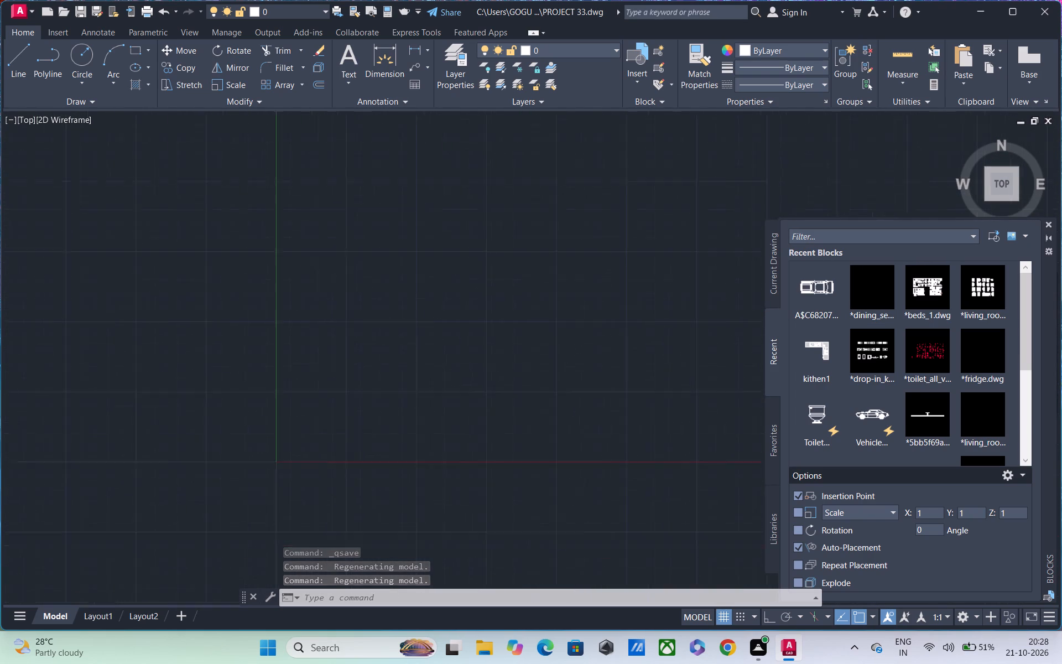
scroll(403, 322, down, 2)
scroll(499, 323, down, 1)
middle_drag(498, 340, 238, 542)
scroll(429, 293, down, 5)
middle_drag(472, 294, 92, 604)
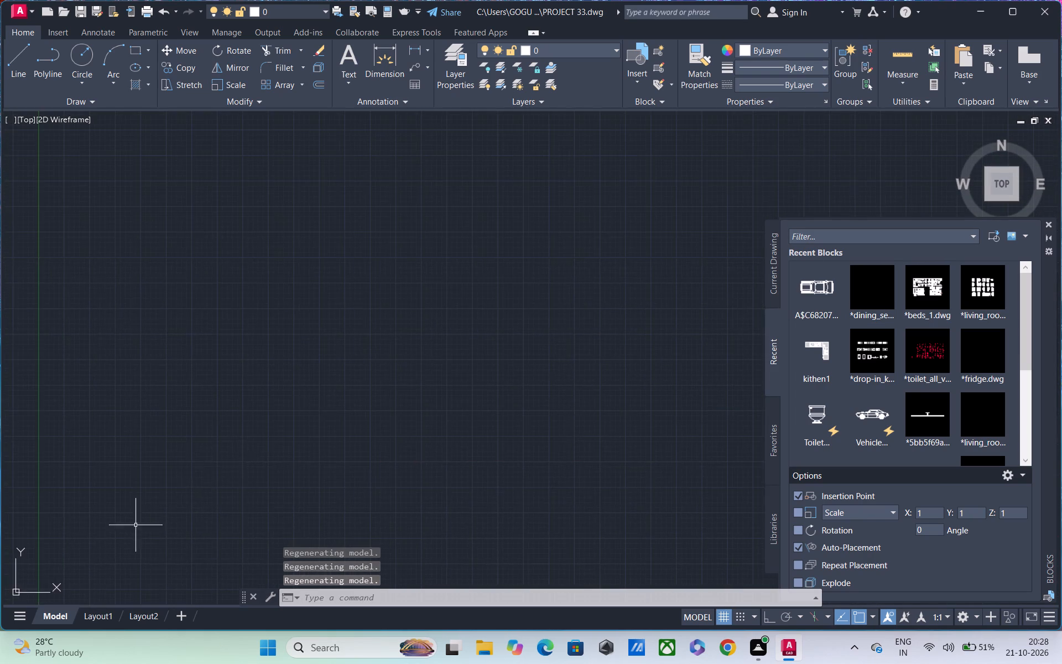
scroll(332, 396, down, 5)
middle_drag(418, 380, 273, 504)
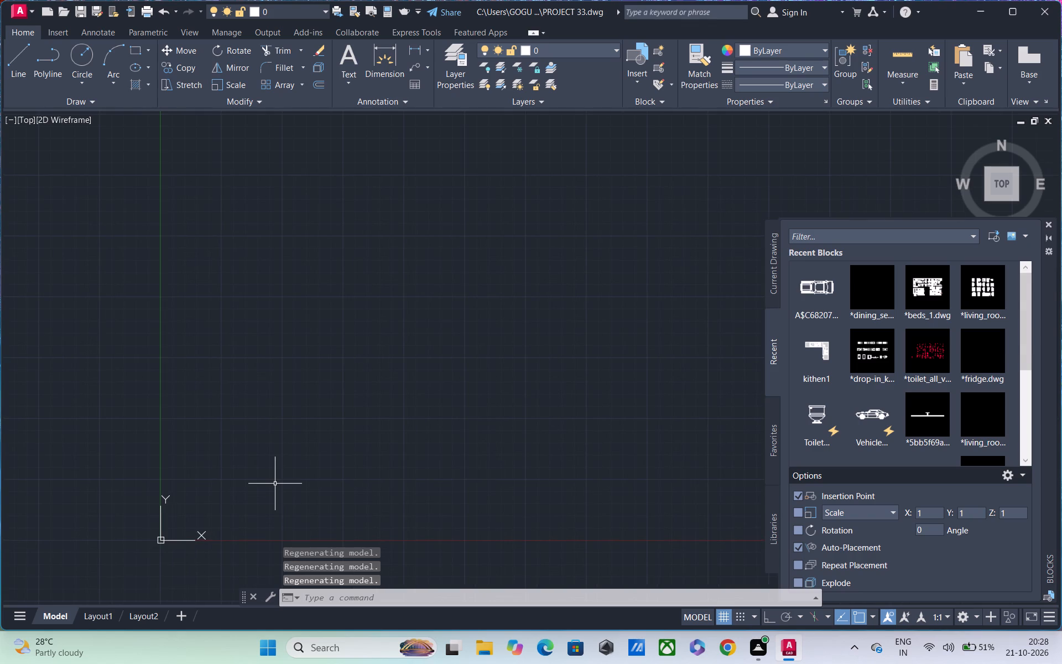
Configure the drawing units to Architectural length type with inches as the insertion scale.
text(UN)
key(space)
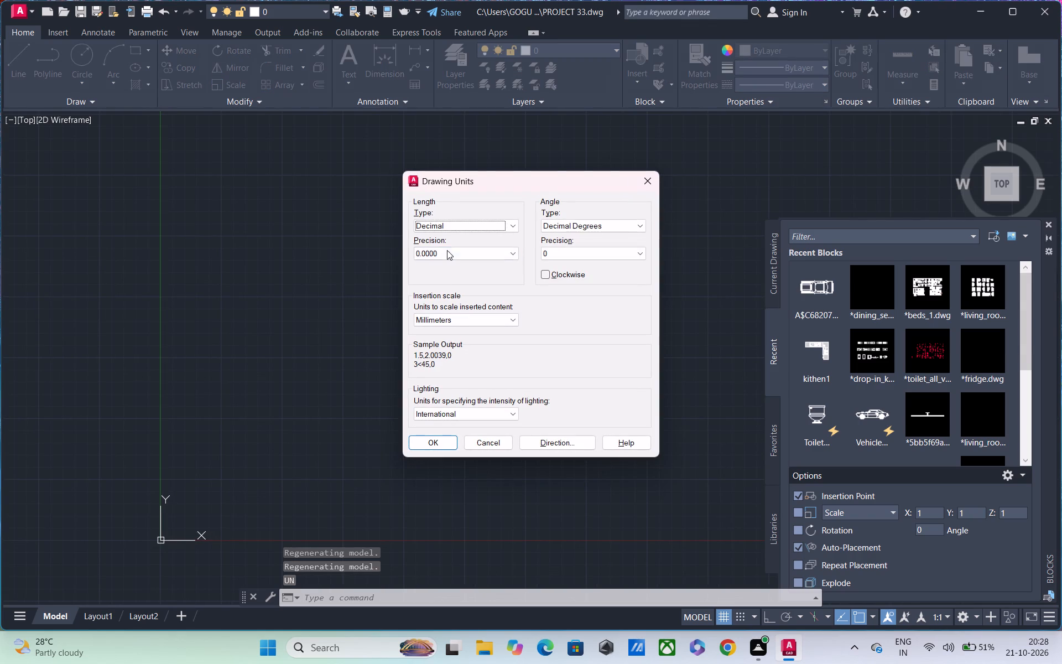
click(453, 226)
click(451, 240)
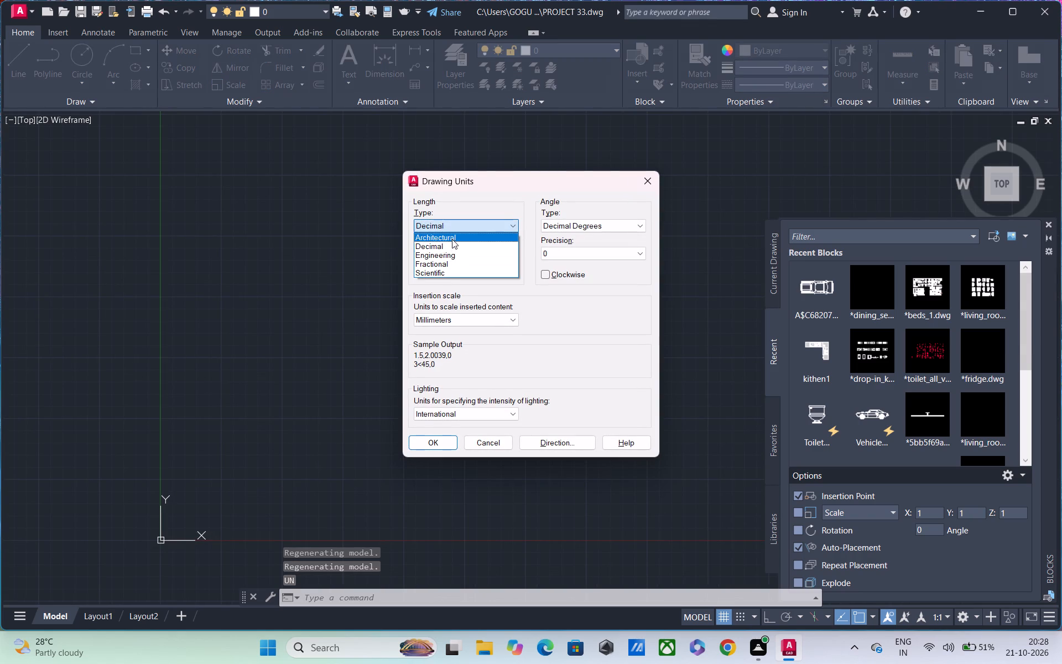
click(445, 314)
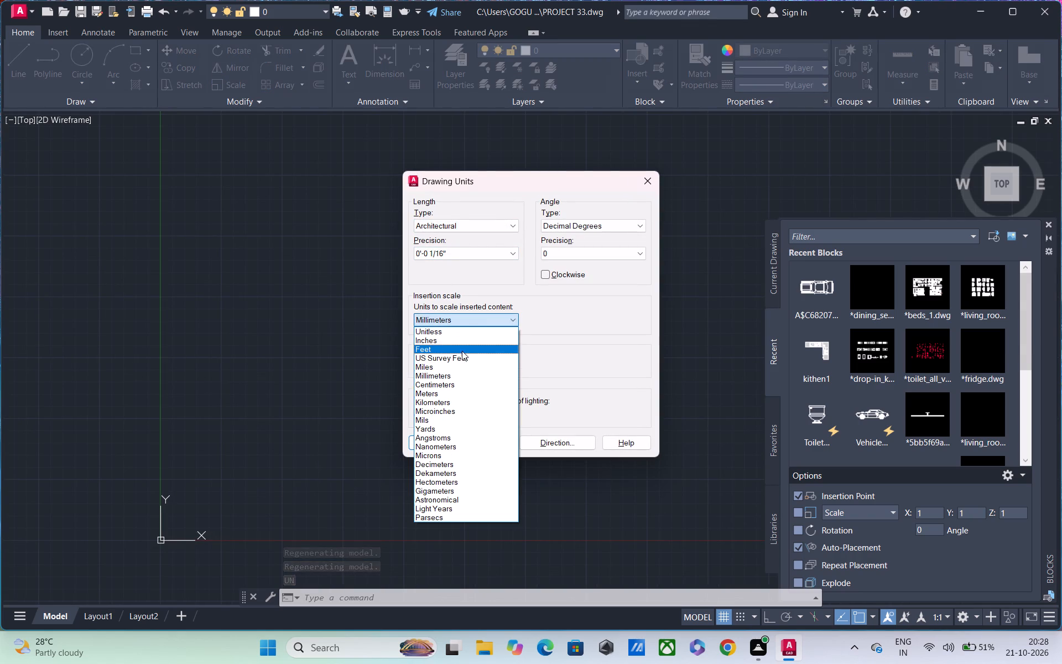
click(465, 339)
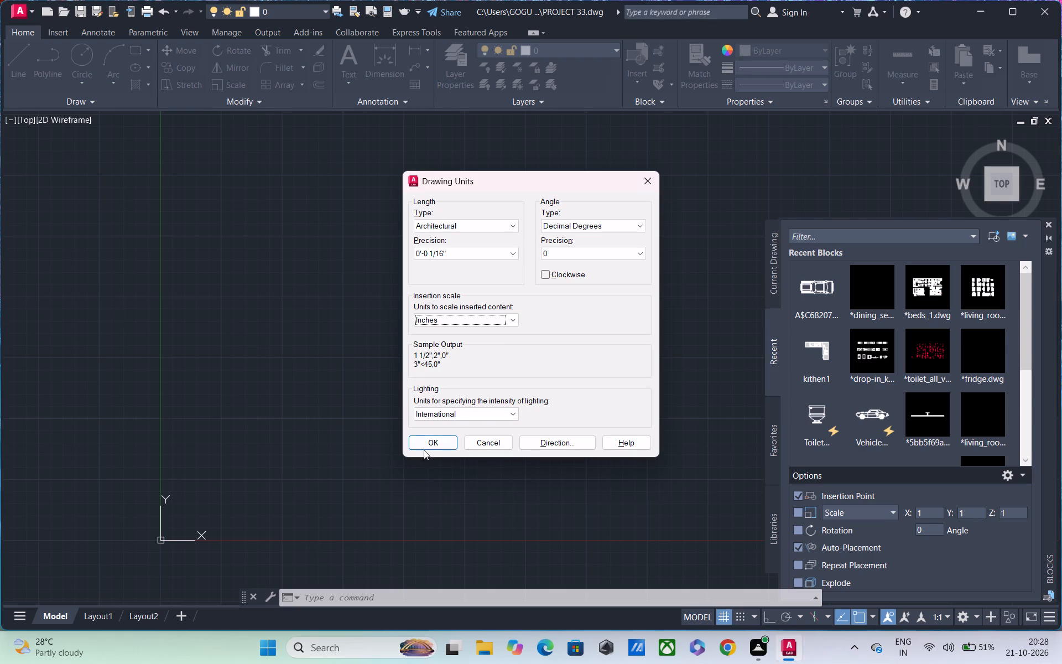
click(428, 444)
Modify the Standard dimension style so its primary linear unit format is Architectural.
text(DI)
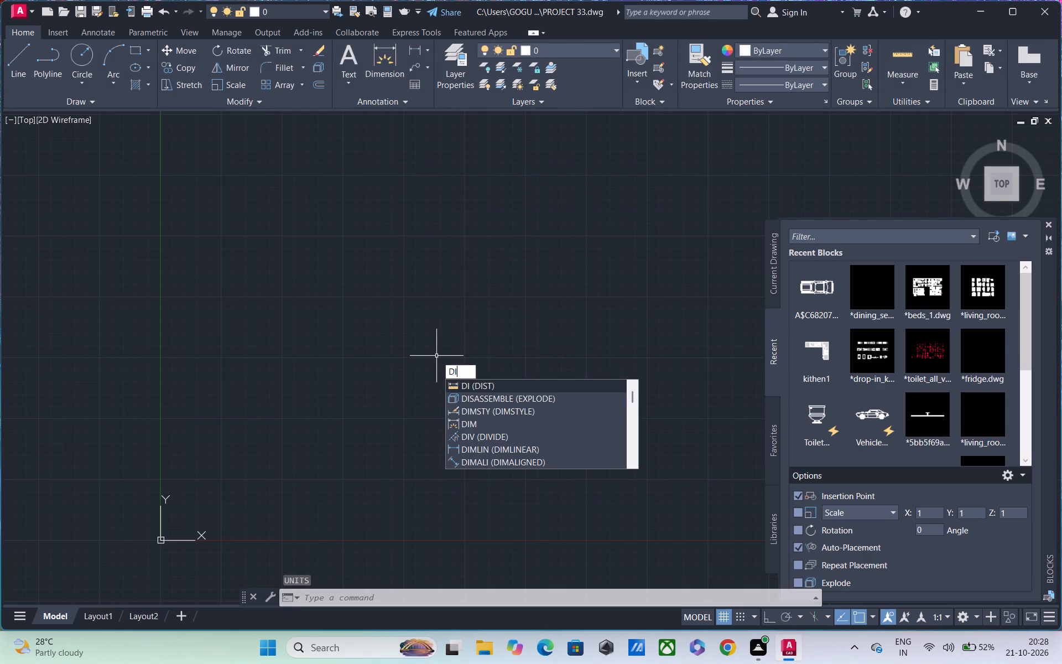
click(488, 412)
click(417, 272)
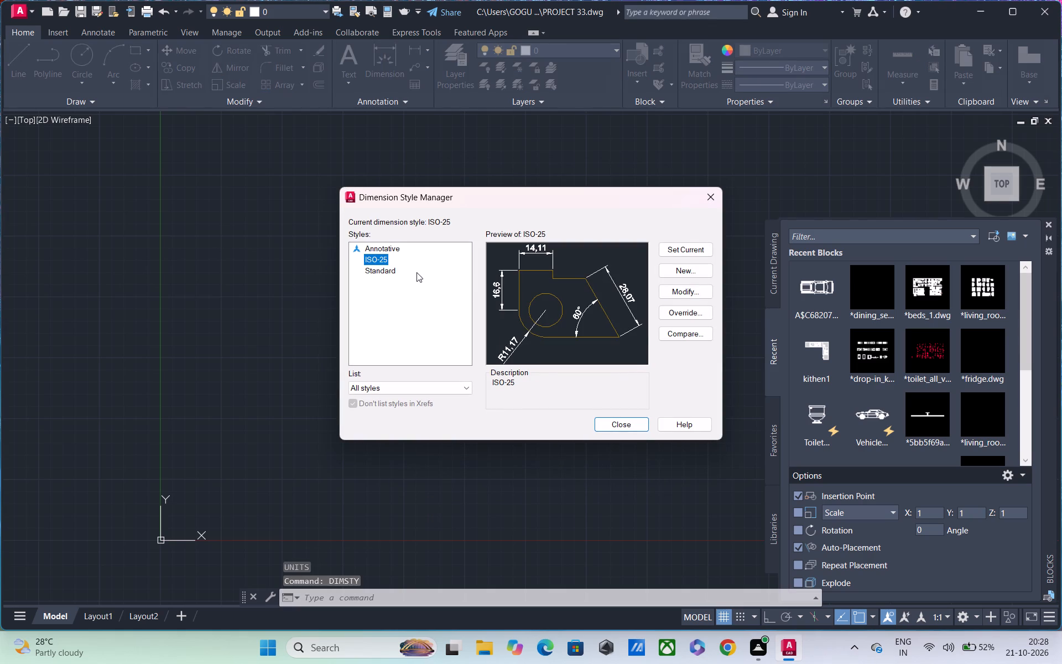
click(391, 272)
click(678, 286)
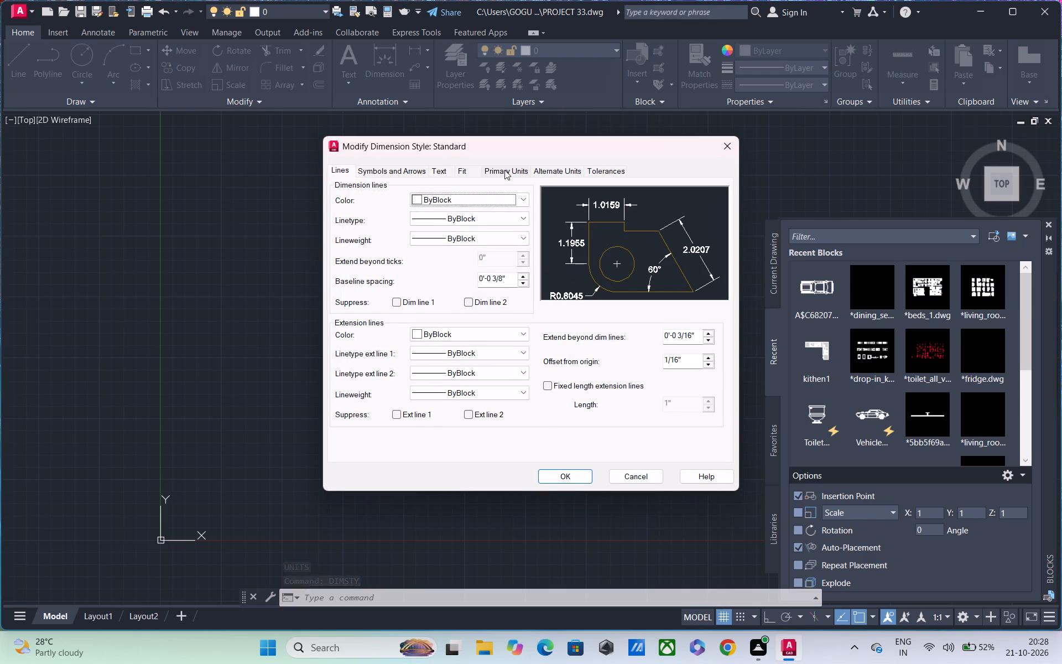
click(504, 170)
click(481, 197)
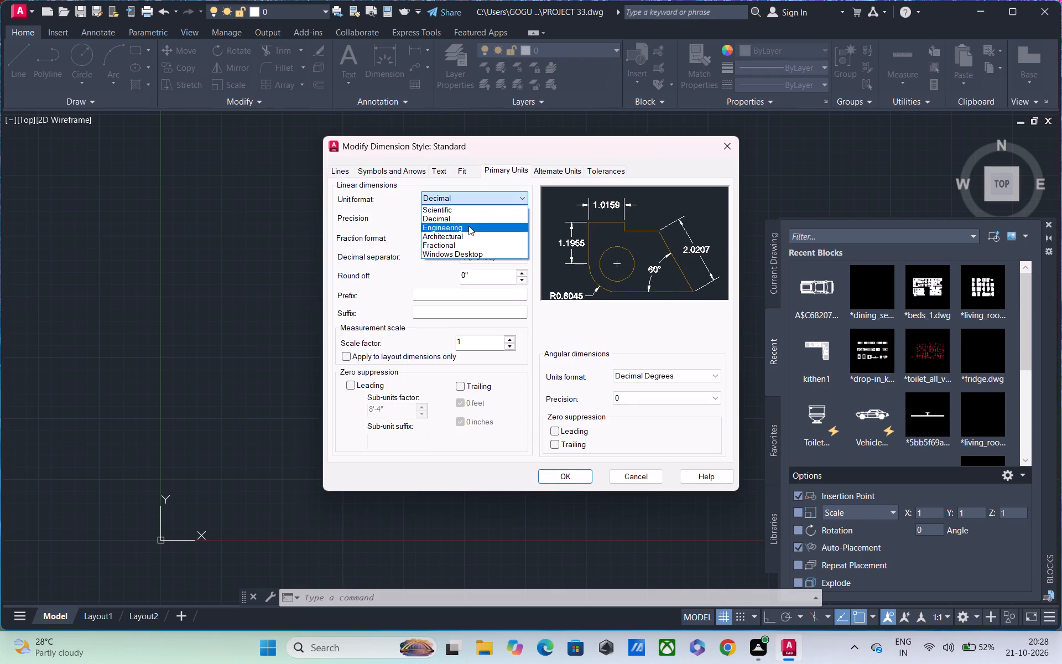
click(465, 236)
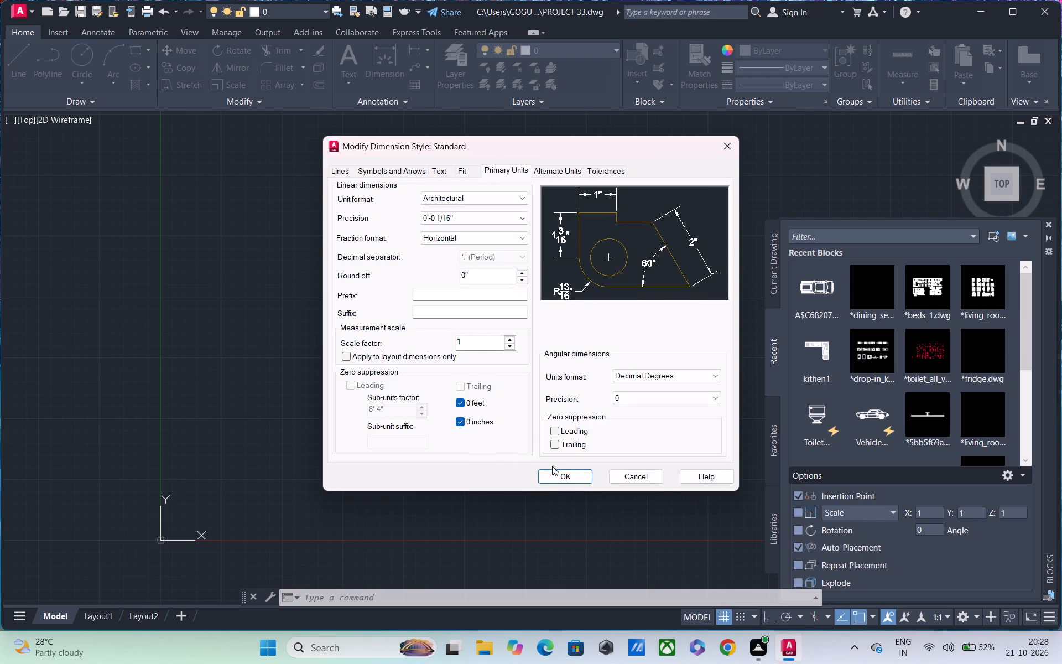
Set the Standard dimension style's text height to 6".
click(446, 167)
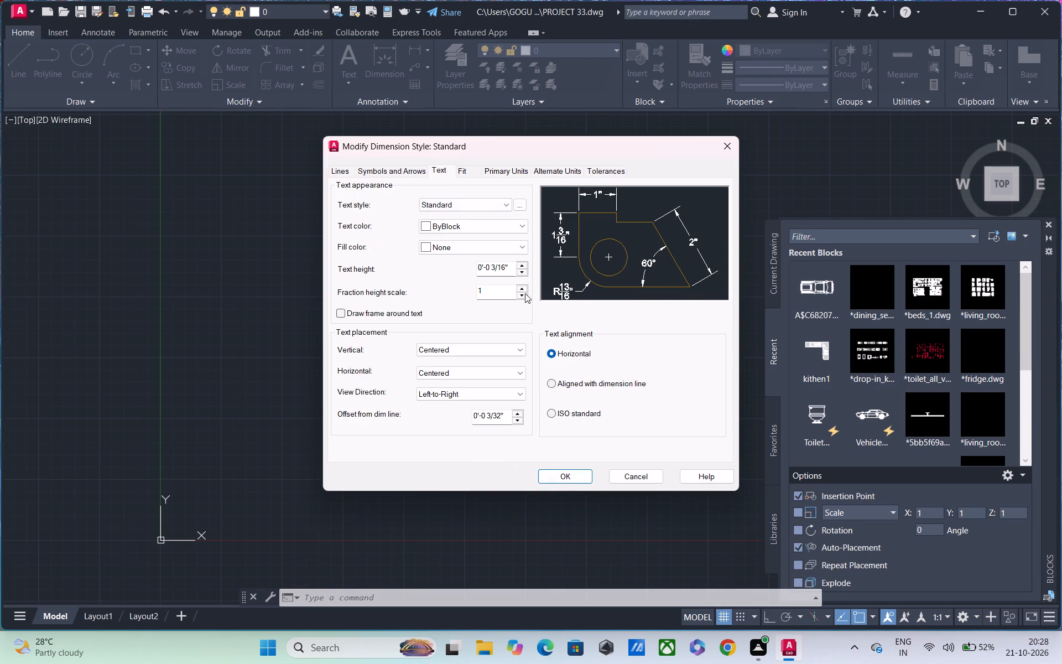
drag(511, 259, 445, 289)
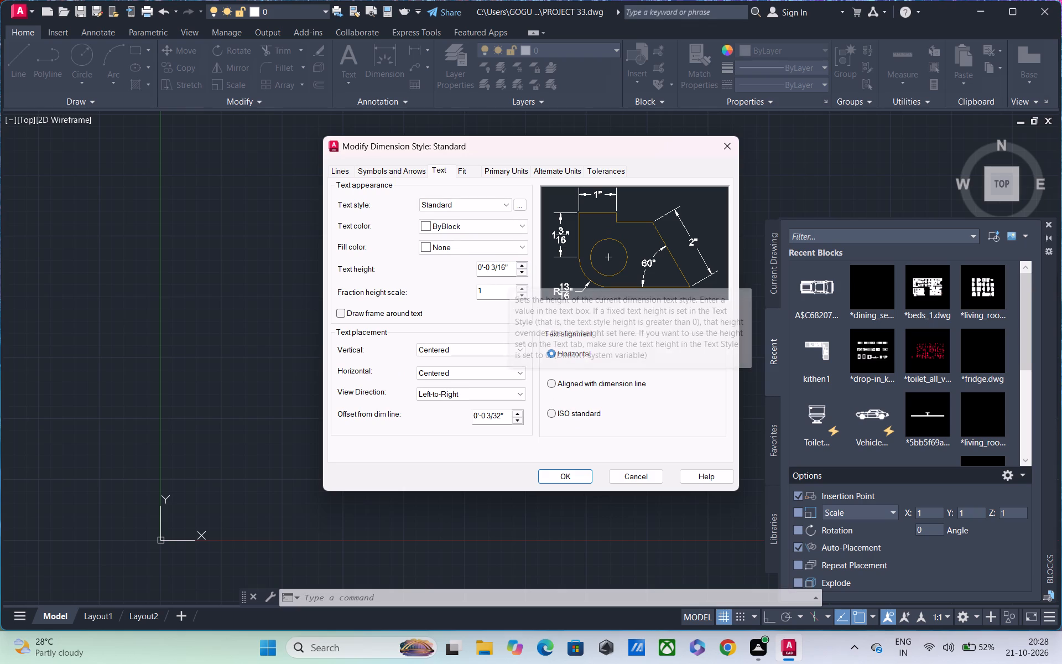
drag(508, 266, 442, 282)
key(BackSpace)
text(6")
key(Return)
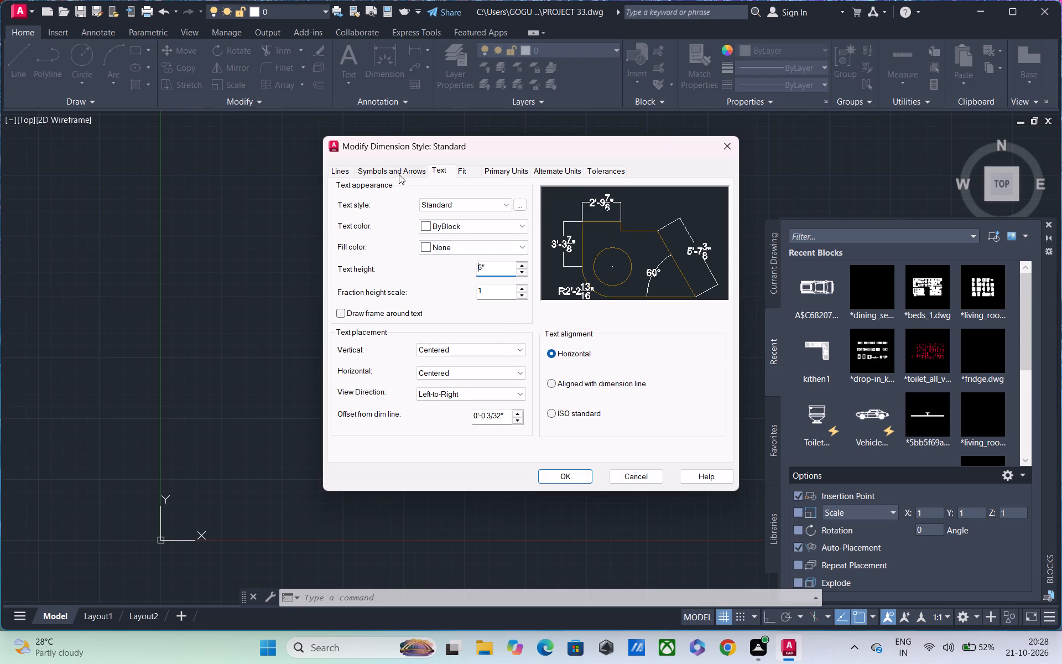
Set the Standard dimension style's arrow size to 6".
click(402, 170)
click(436, 175)
click(342, 172)
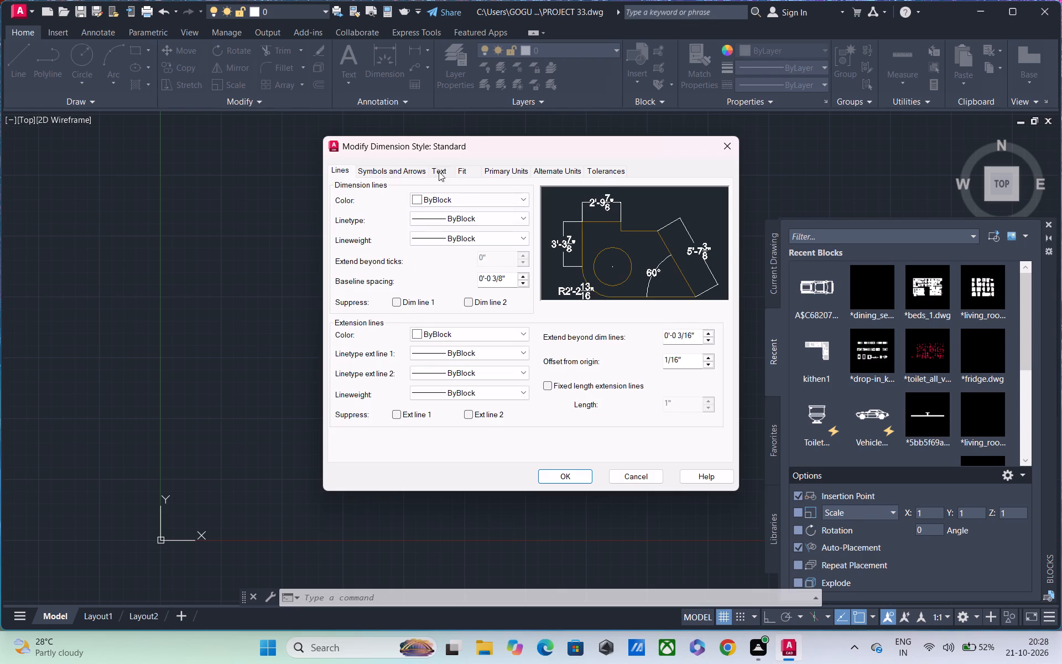
click(410, 171)
drag(375, 304, 278, 335)
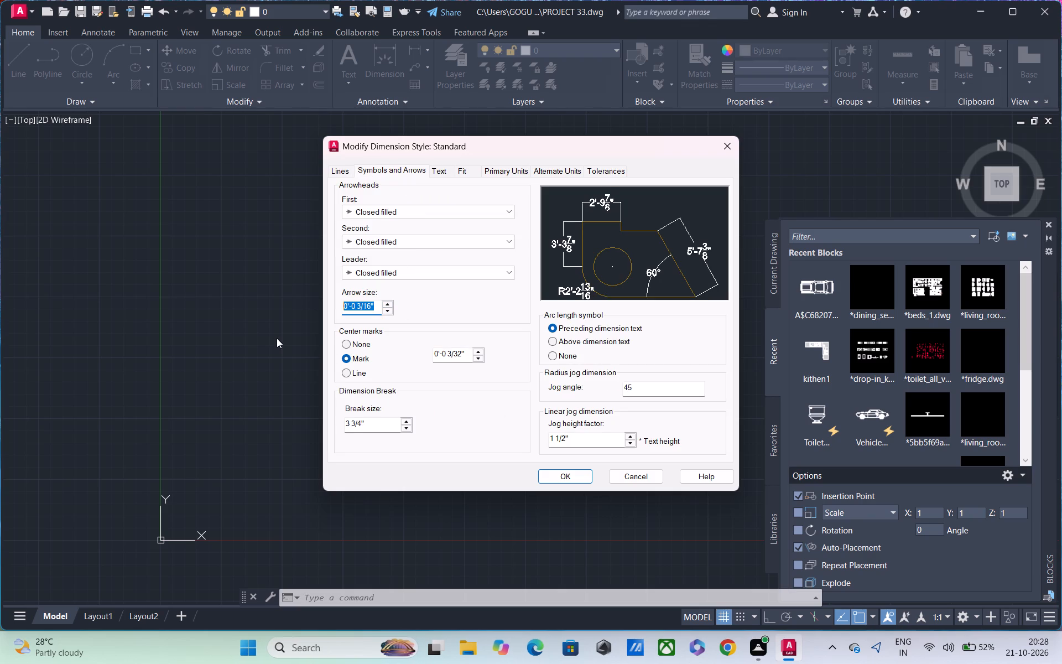
key(BackSpace)
text(6")
key(Return)
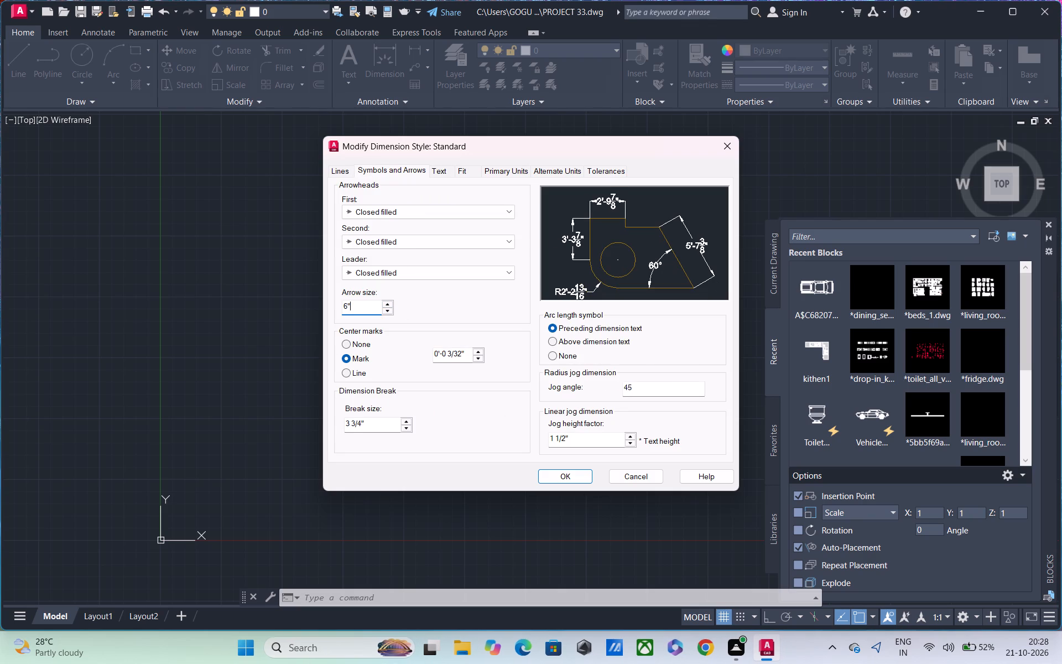
Suppress extension lines 1 and 2 in the Standard dimension style and accept the style changes.
click(343, 167)
click(399, 412)
click(459, 419)
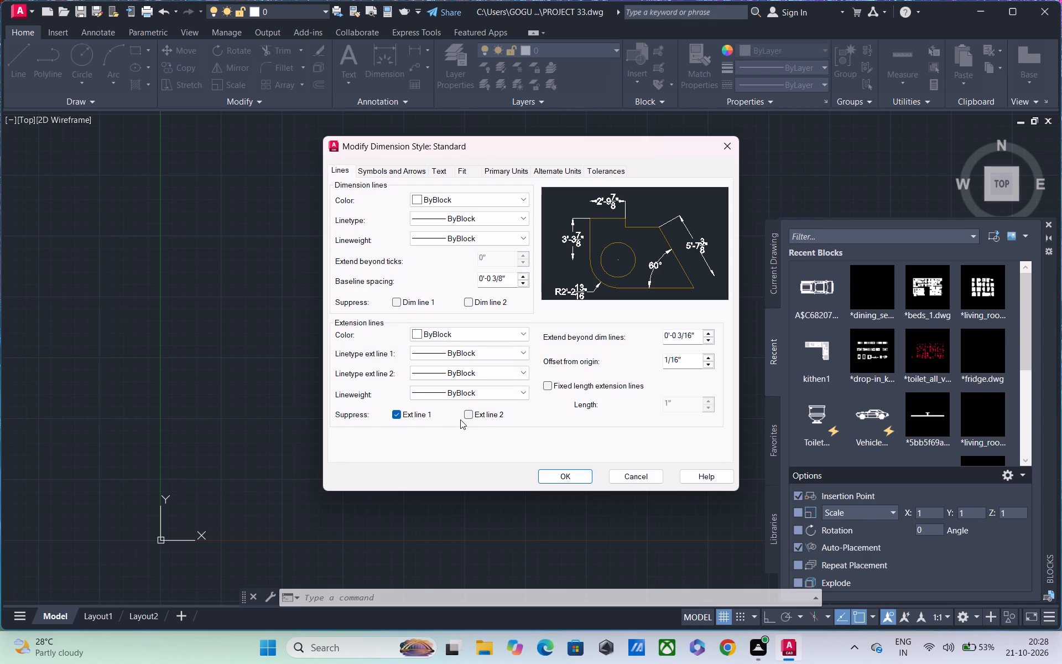
click(468, 413)
click(563, 479)
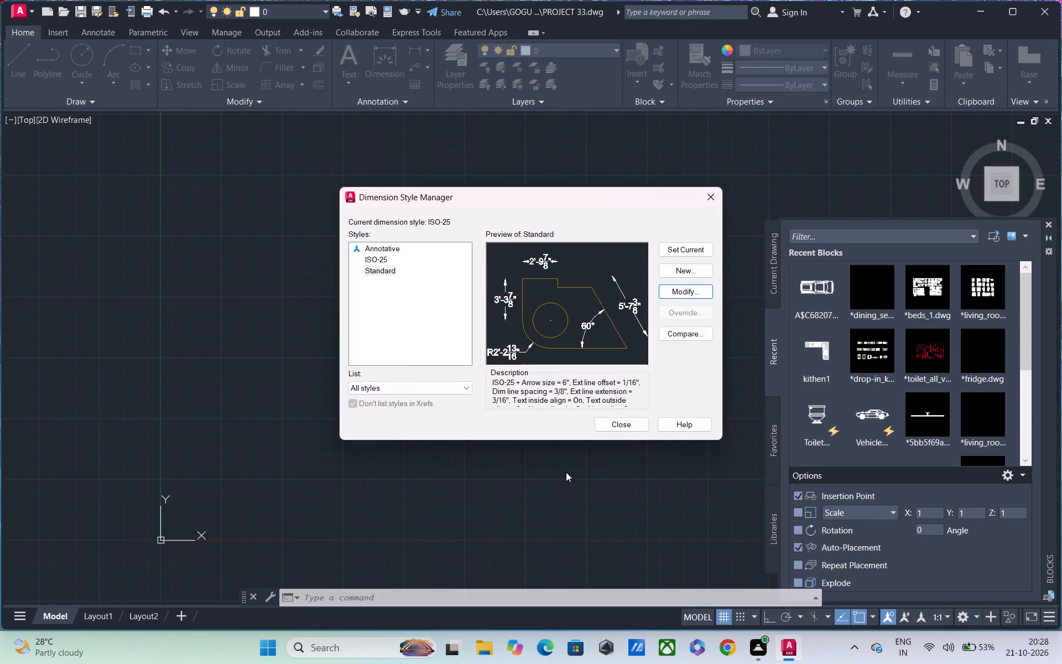
Make Standard the current dimension style and close the Dimension Style Manager.
click(681, 247)
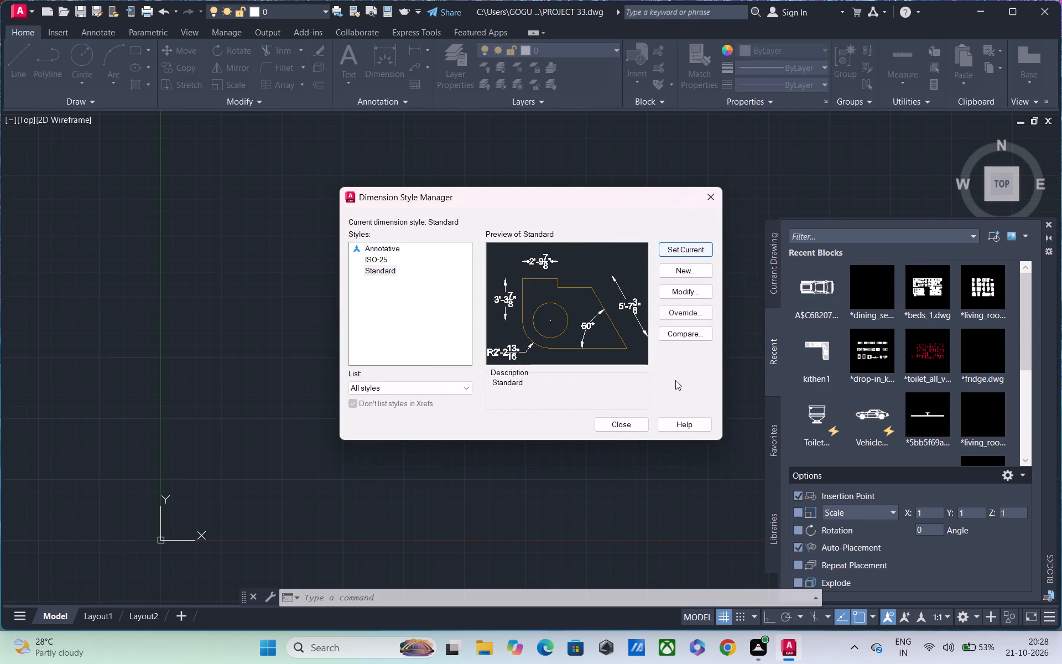
click(631, 426)
In the Top view with Ortho on, draw a single vertical line about 65' long.
scroll(542, 391, down, 3)
shift+middle_drag(545, 380, 623, 423)
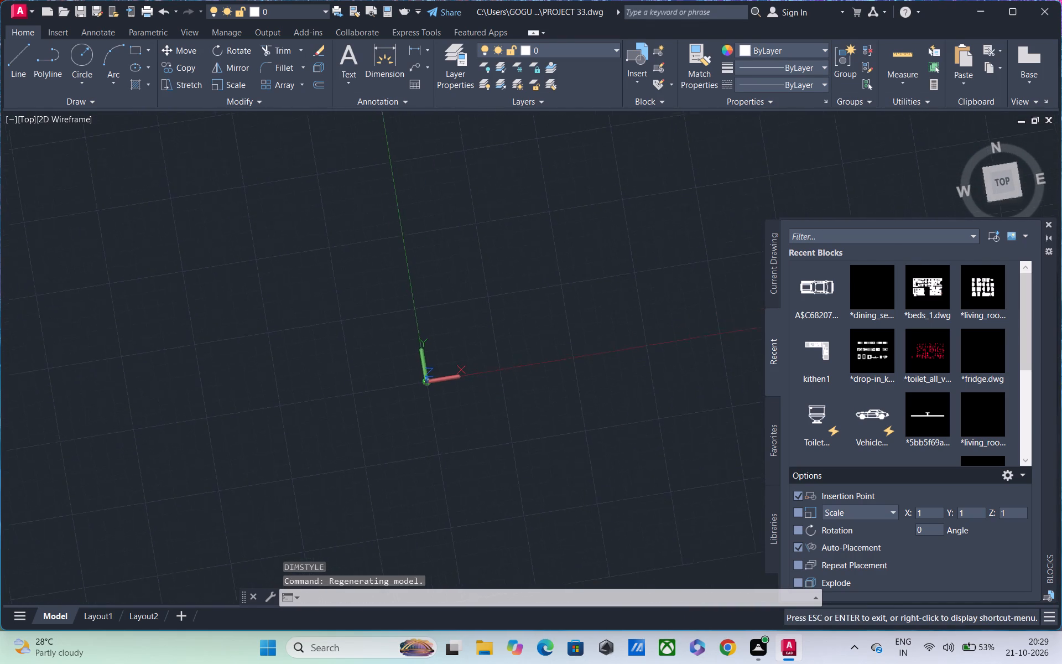
shift+middle_drag(623, 423, 612, 437)
click(998, 186)
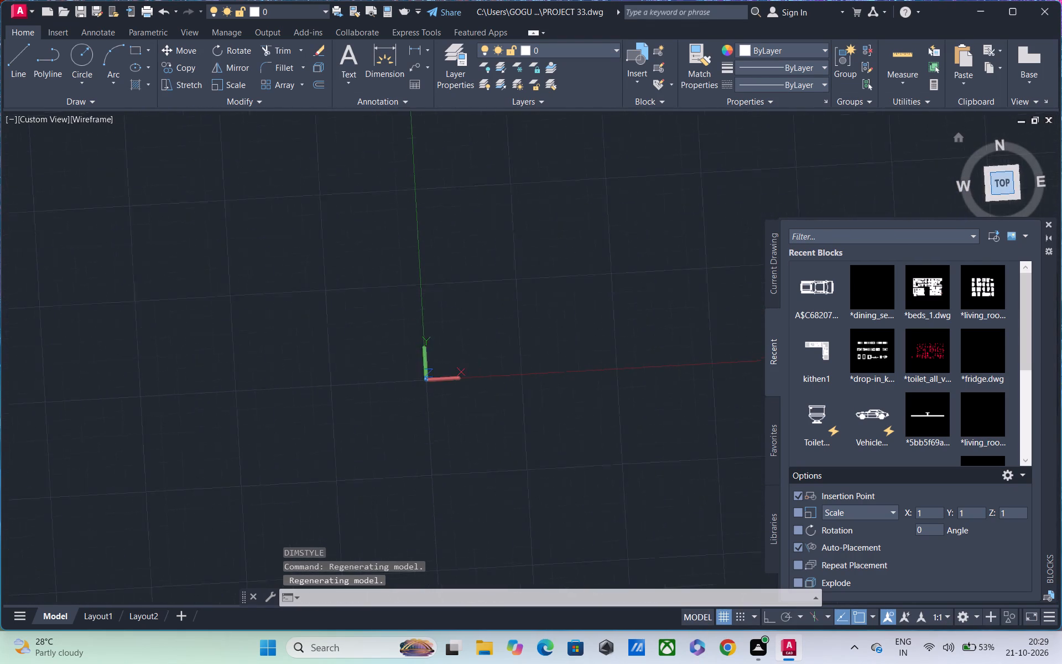
middle_drag(711, 252, 188, 412)
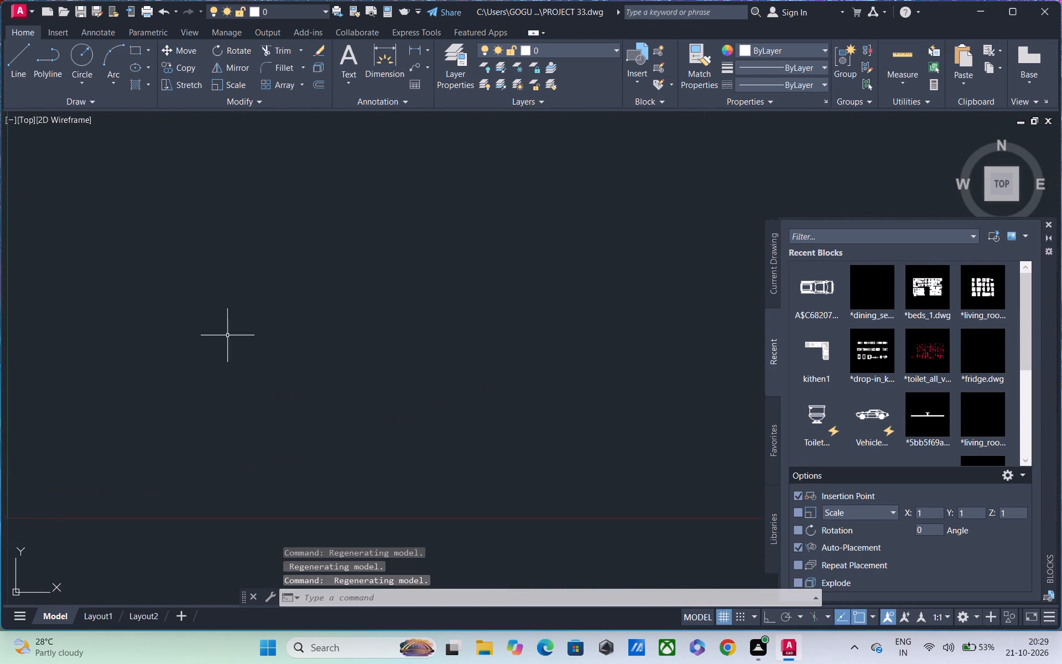
scroll(408, 289, down, 6)
middle_drag(569, 241, 249, 461)
scroll(367, 357, down, 5)
middle_drag(565, 267, 372, 429)
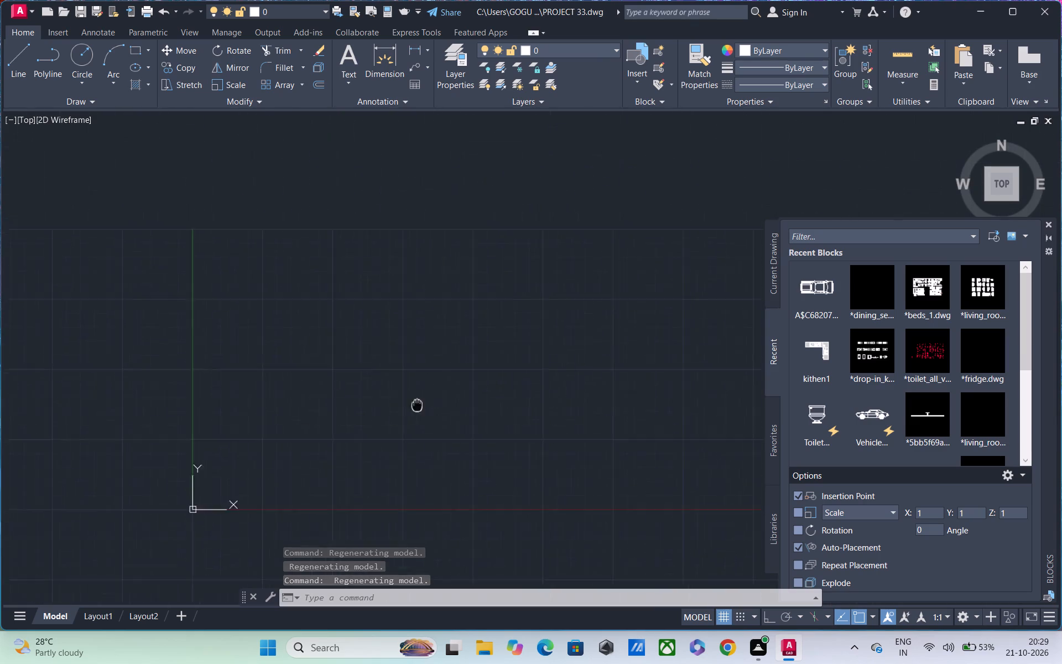
middle_drag(372, 429, 282, 469)
scroll(382, 337, down, 3)
middle_drag(386, 333, 220, 462)
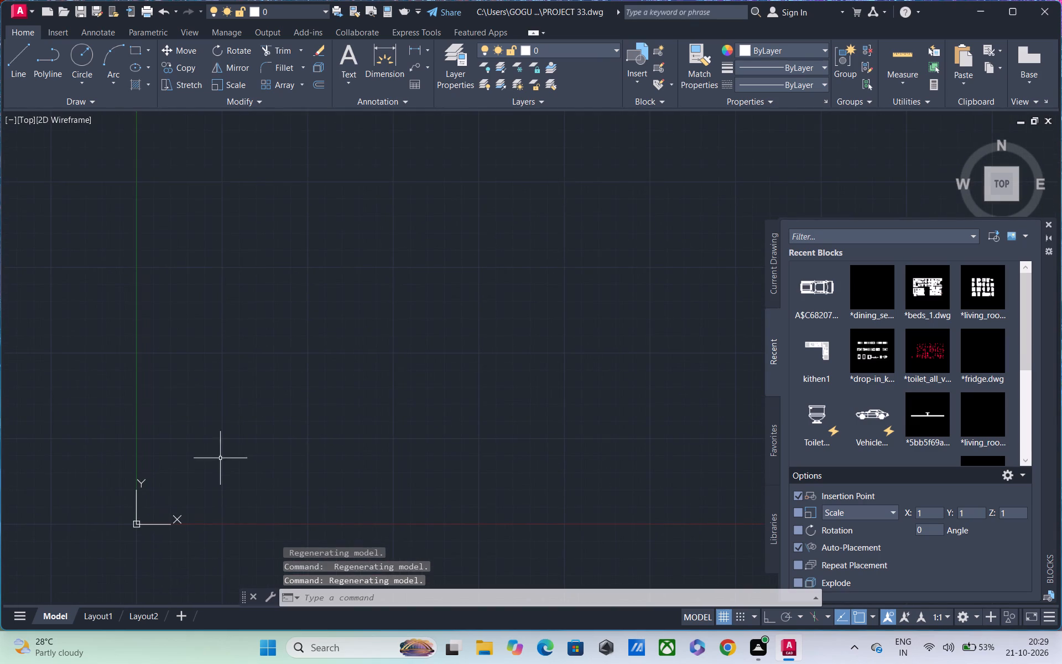
key(l)
key(space)
click(418, 185)
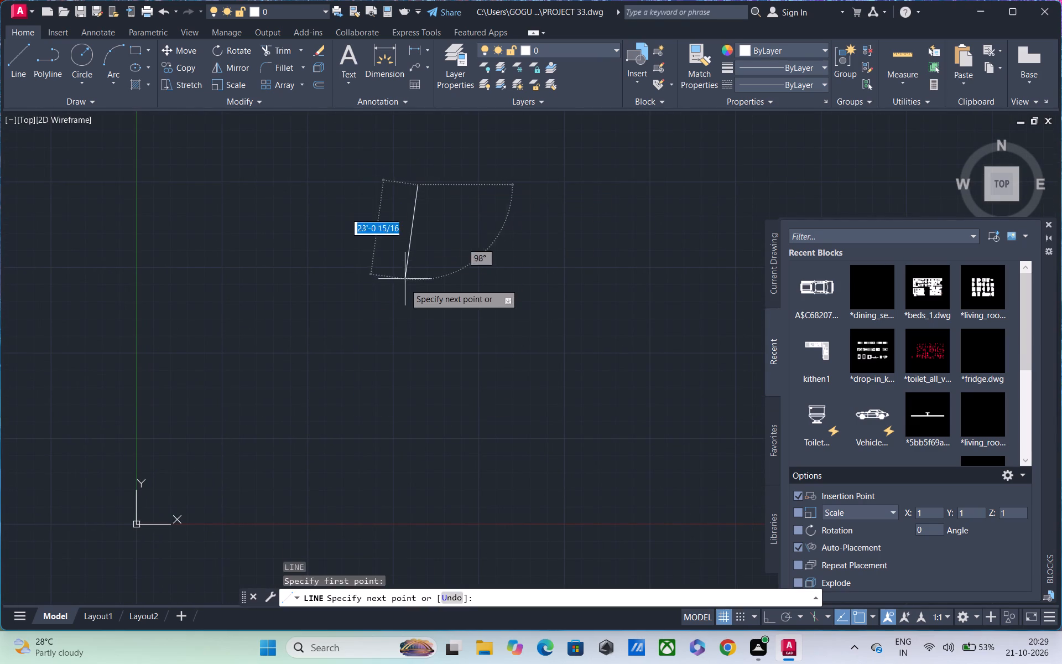
key(F8)
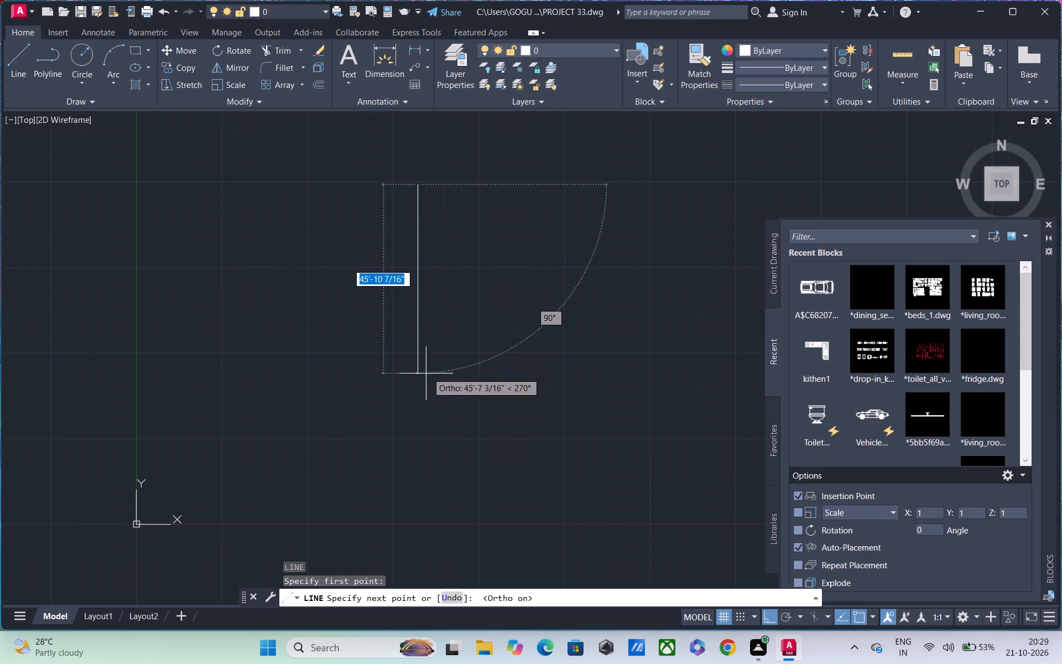
click(435, 461)
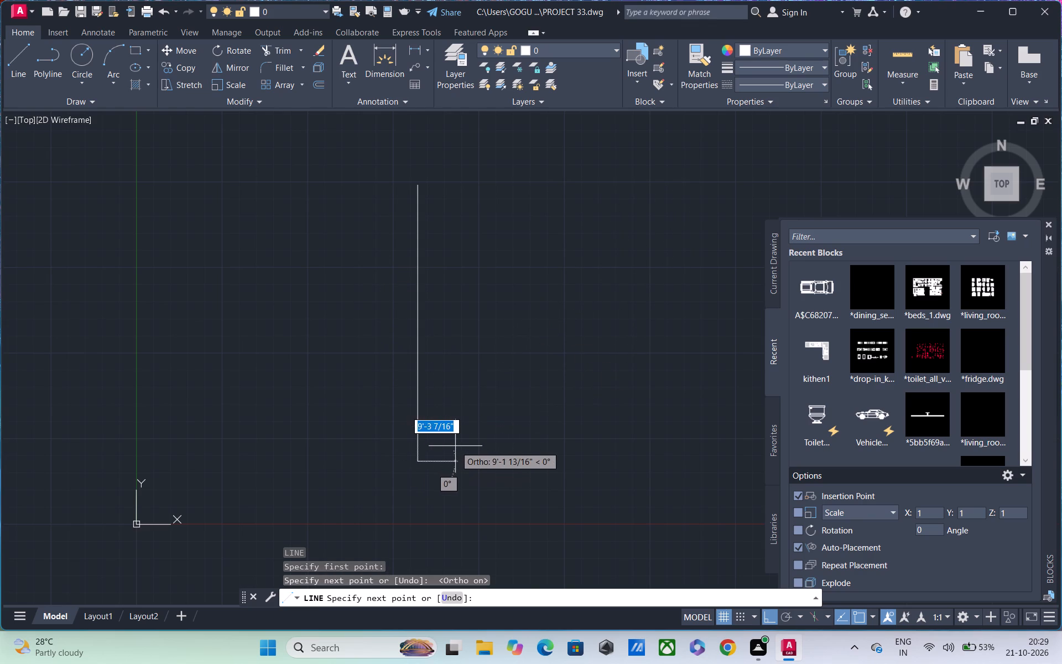
key(Escape)
Offset the vertical line 9" to the right to form the first wall.
text(O)
key(space)
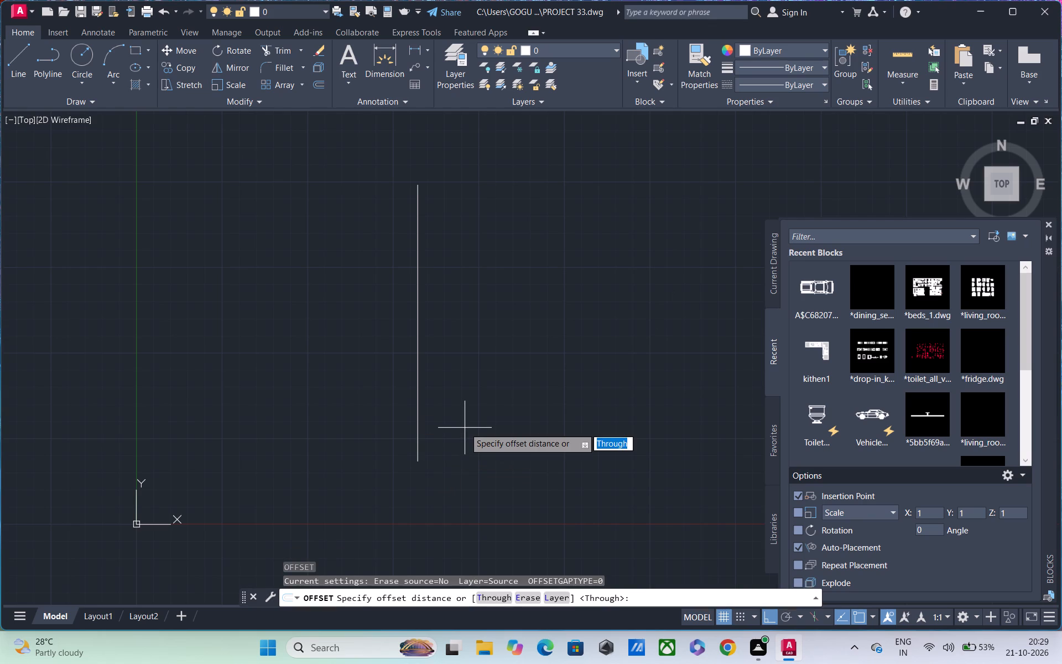
text(9")
key(Return)
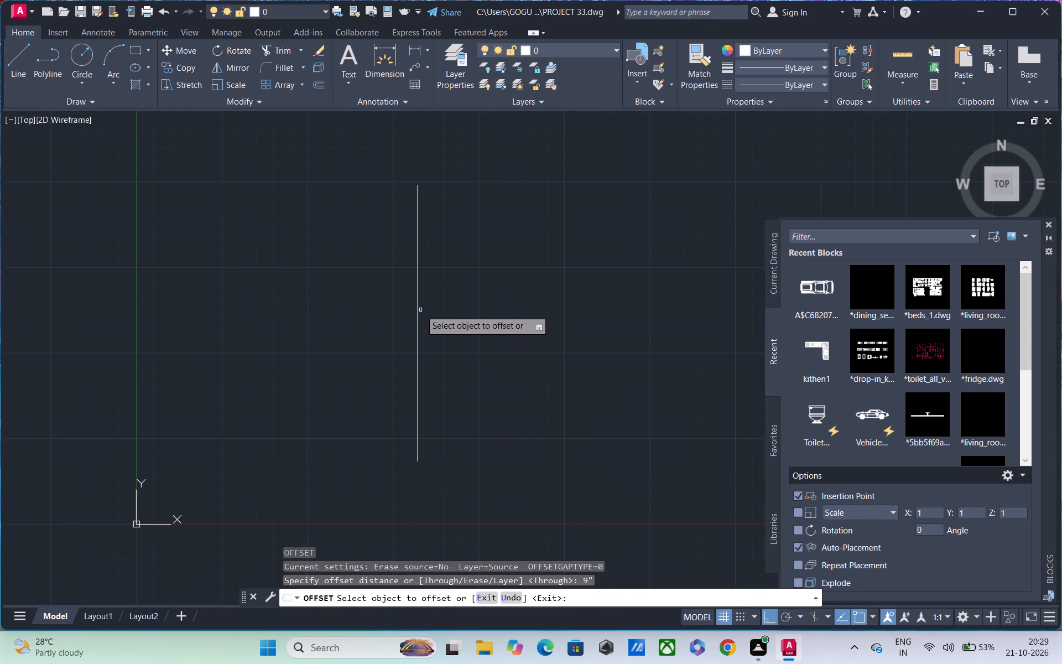
click(418, 301)
click(432, 307)
Offset the first wall's inner line 12.5' to the right to mark the room width.
scroll(415, 315, up, 3)
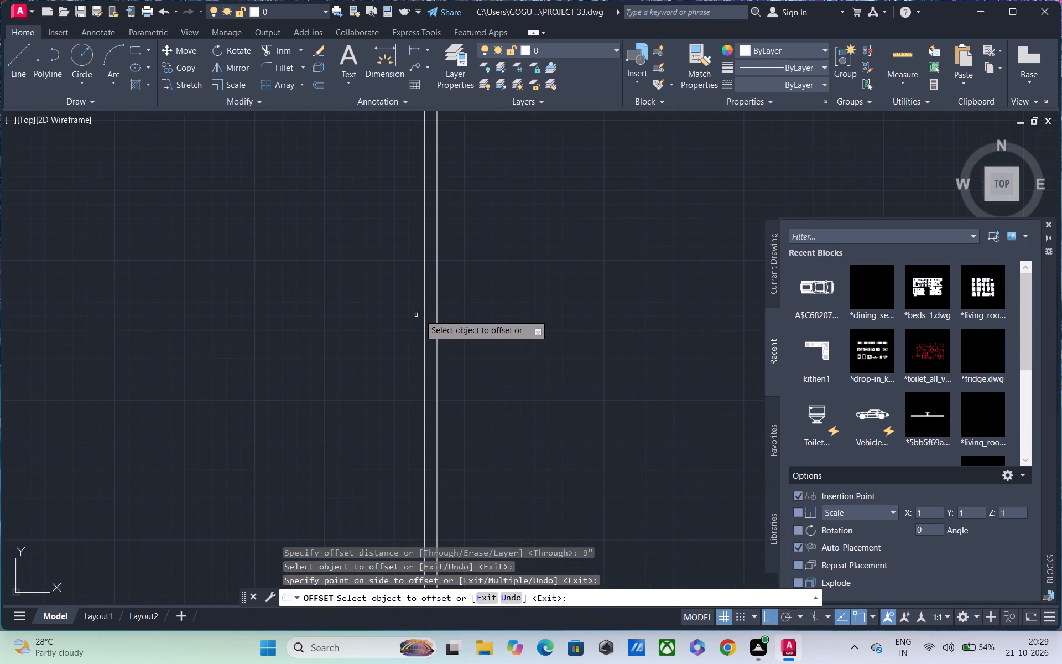
click(438, 308)
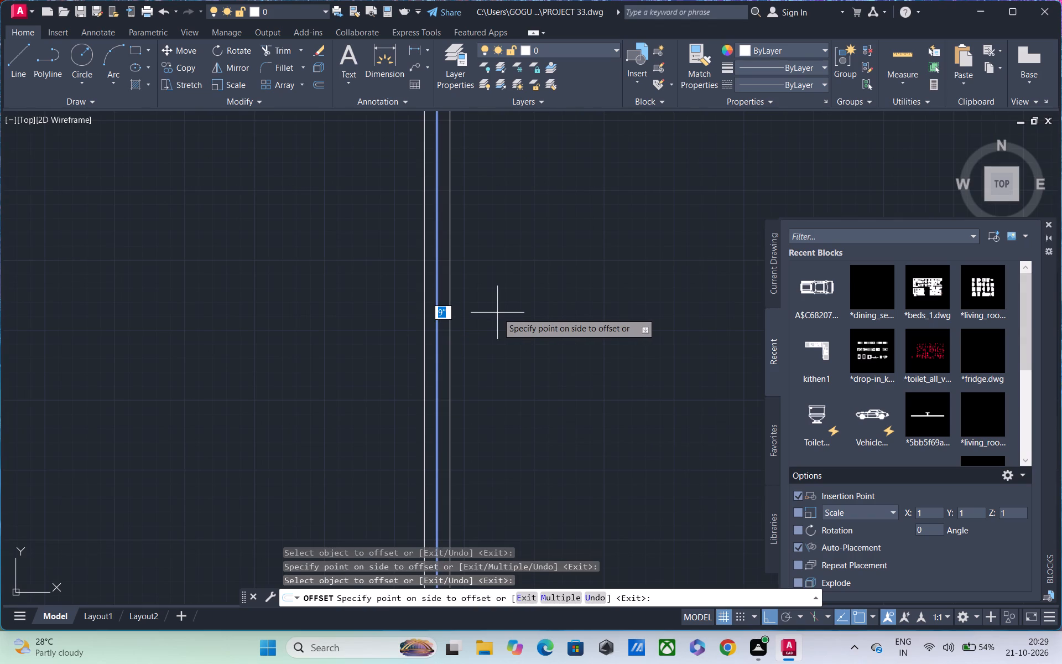
text(1.)
key(Down)
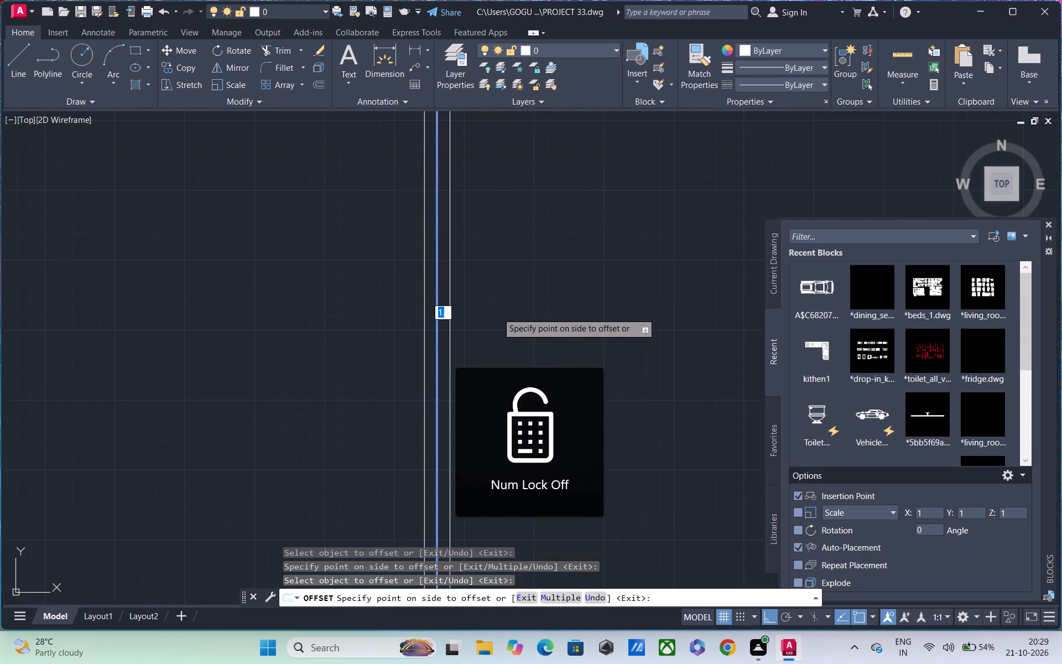
text(2.)
key(BackSpace)
key(BackSpace)
key(BackSpace)
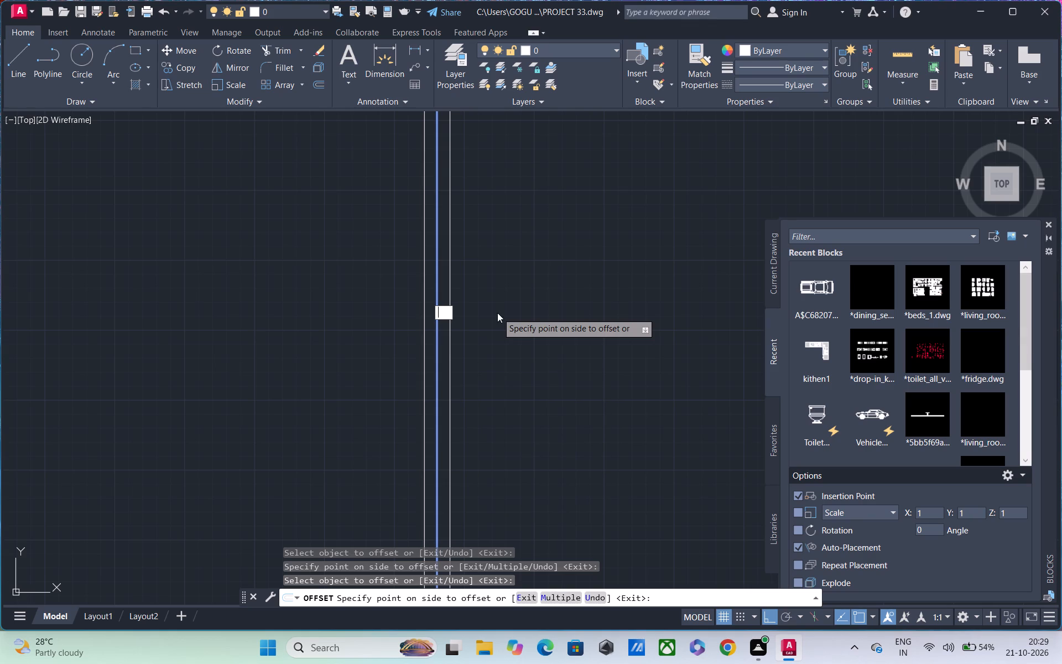
text(12.5)
key(apostrophe)
key(Return)
Offset the newest vertical line 4.5" to the right to form the second wall.
scroll(535, 306, down, 4)
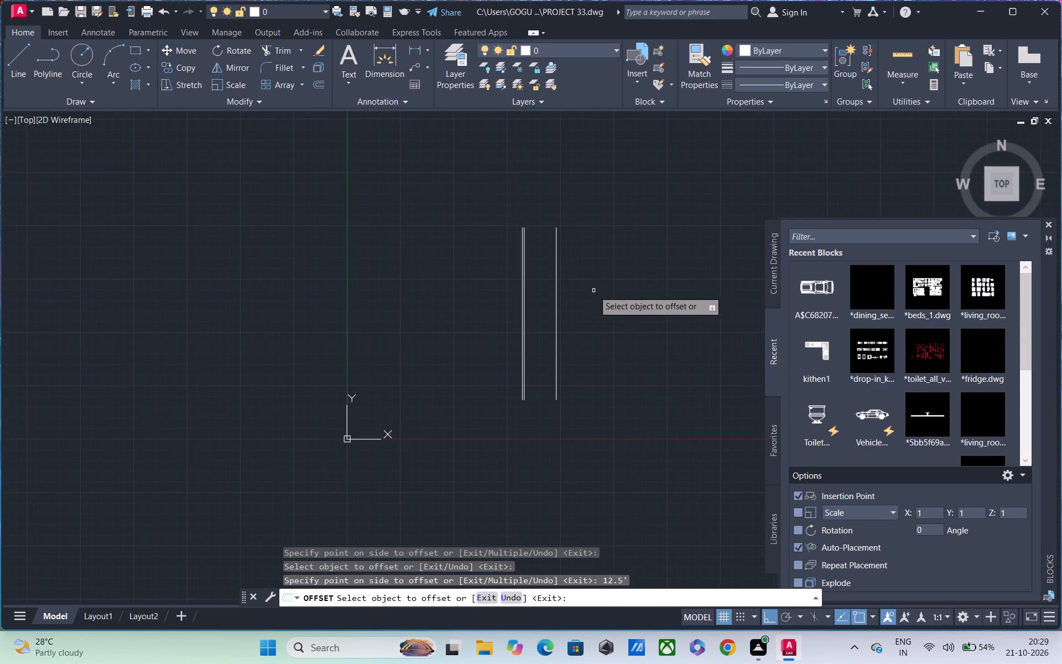
middle_drag(603, 287, 527, 350)
scroll(499, 357, up, 4)
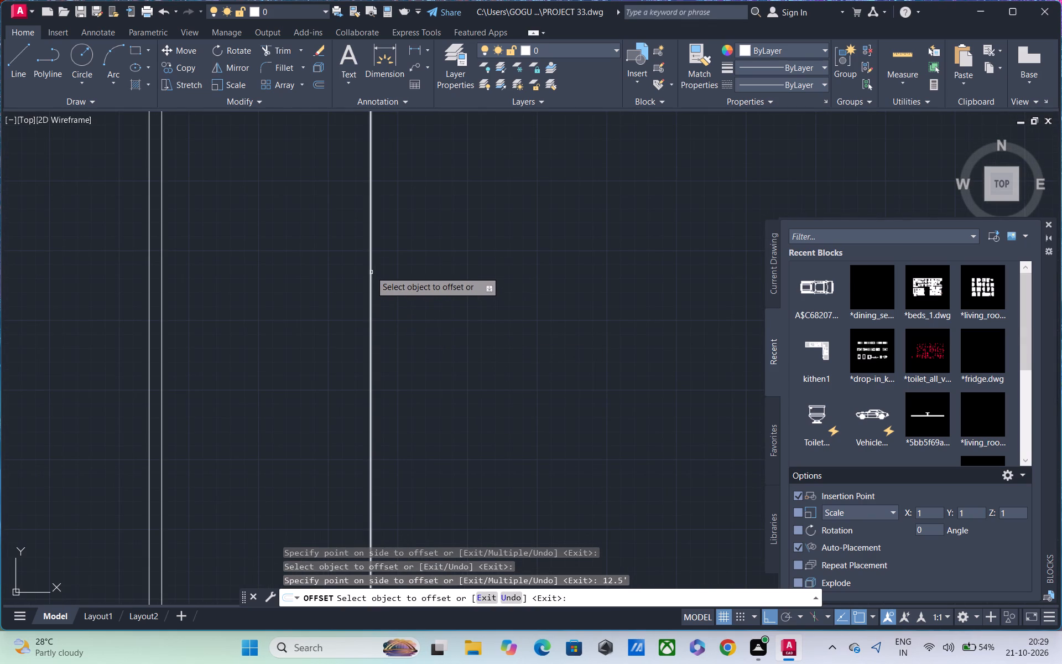
click(371, 270)
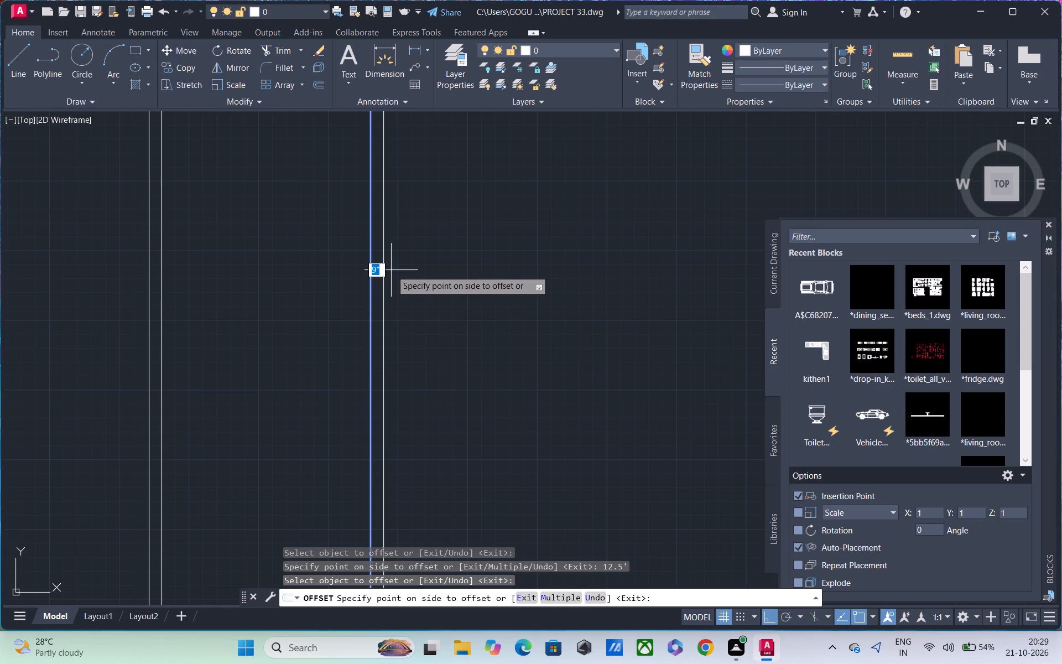
text(4.5")
key(Return)
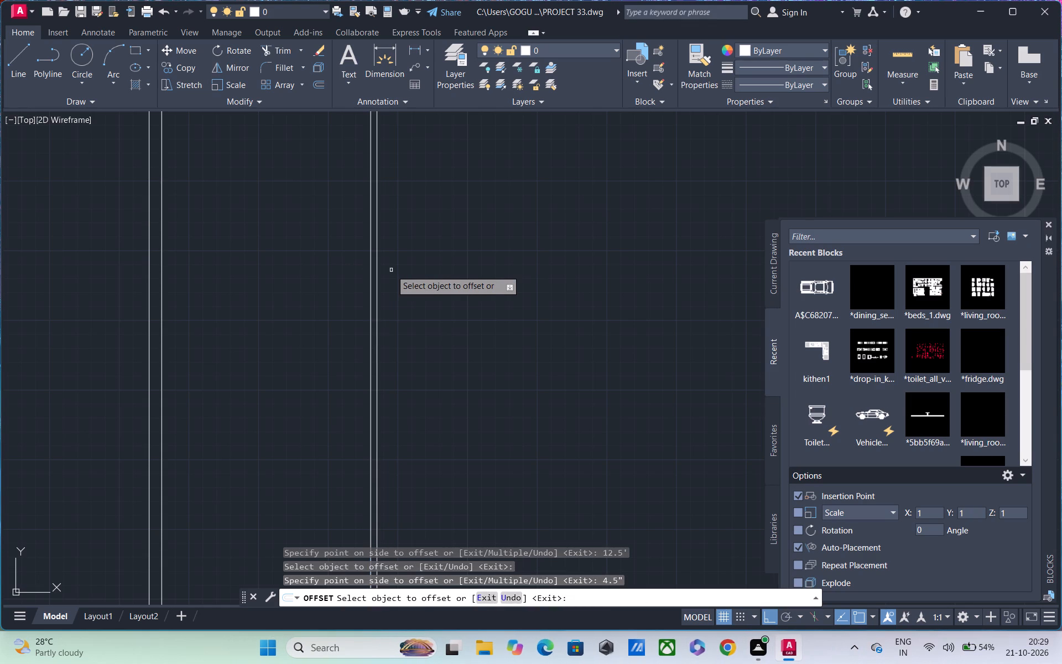
Offset the second wall's outer line 6'9" to the right, and offset the resulting line 4.5" further to form the third wall.
scroll(392, 268, down, 2)
middle_drag(392, 262, 372, 334)
scroll(374, 295, up, 3)
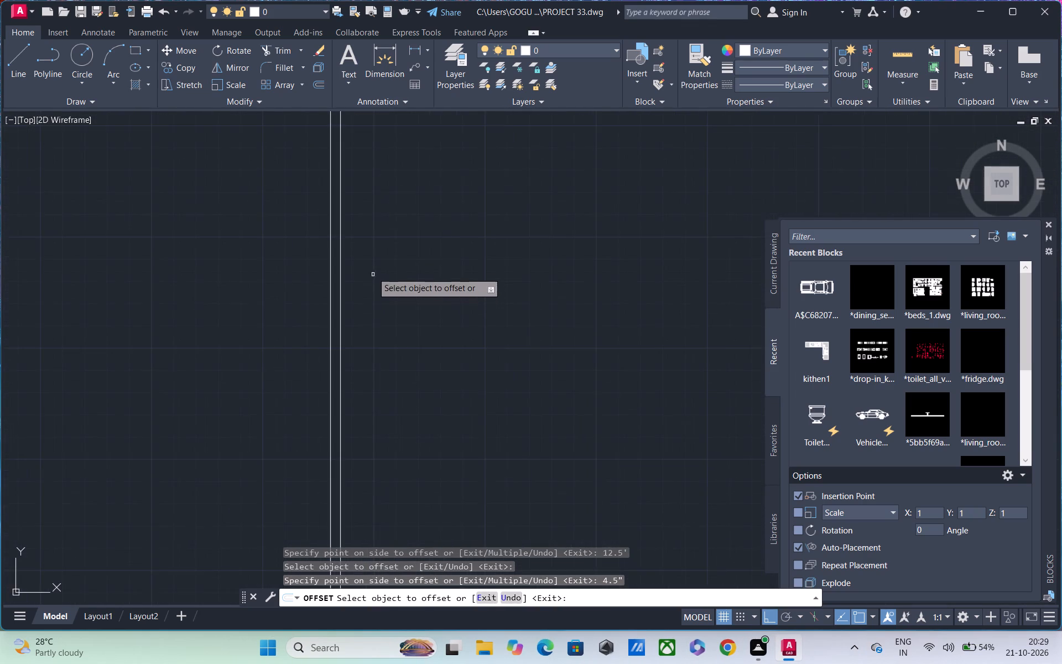
scroll(371, 267, down, 1)
middle_drag(371, 289, 368, 376)
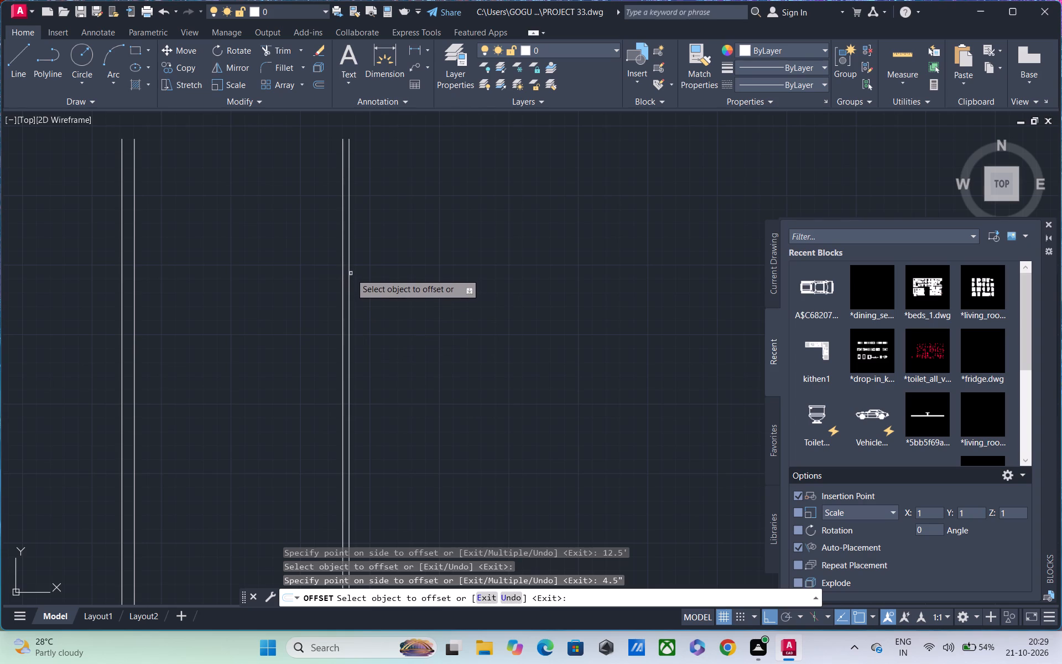
click(350, 271)
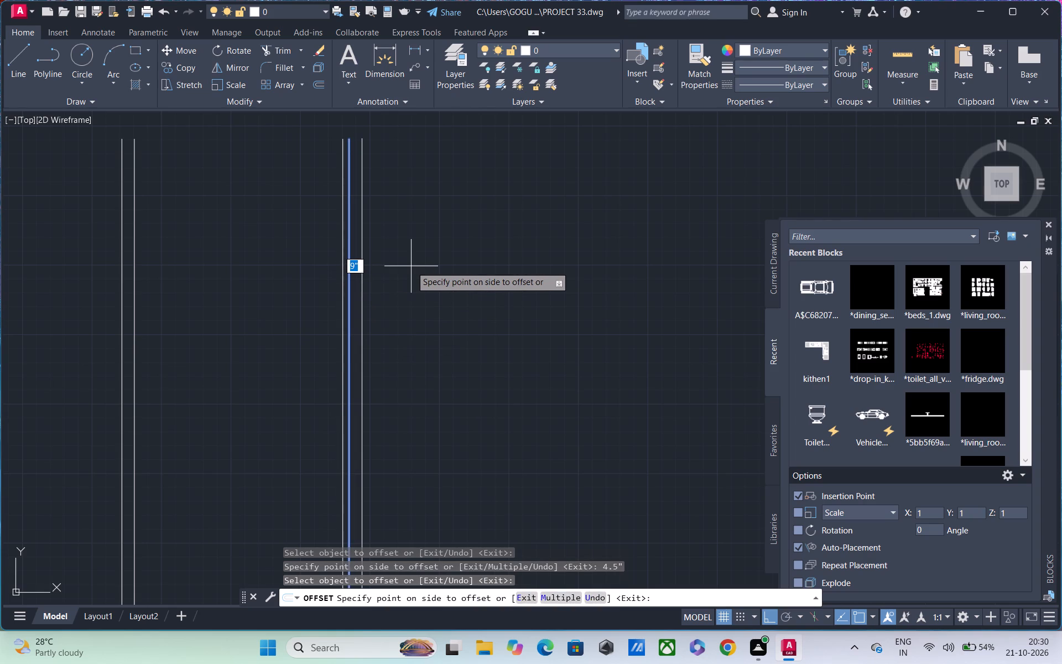
text(6'9")
key(Return)
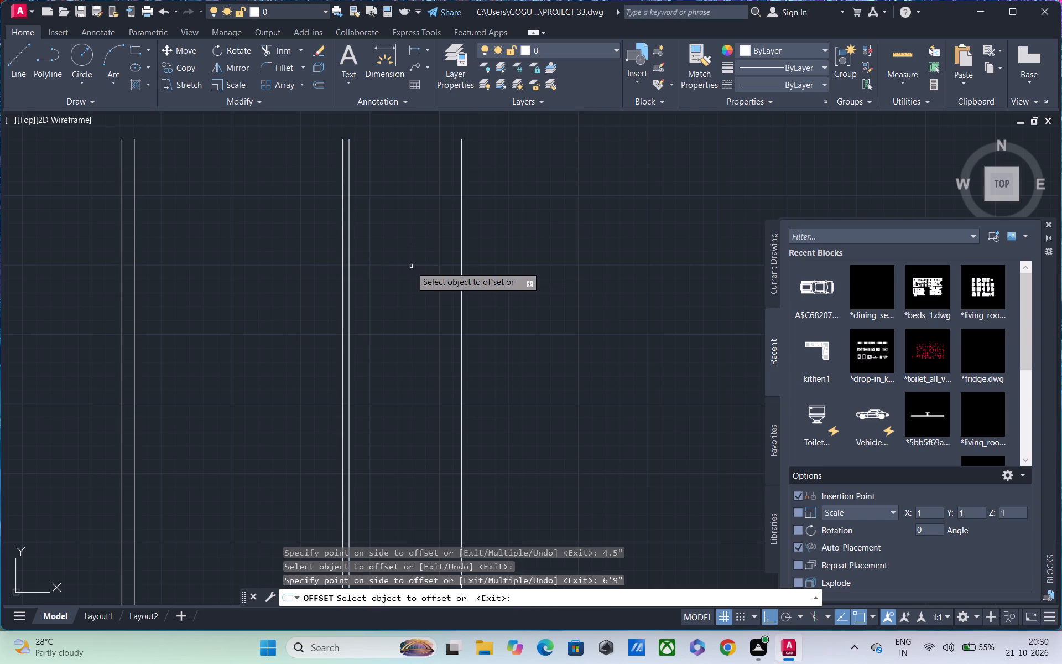
click(462, 217)
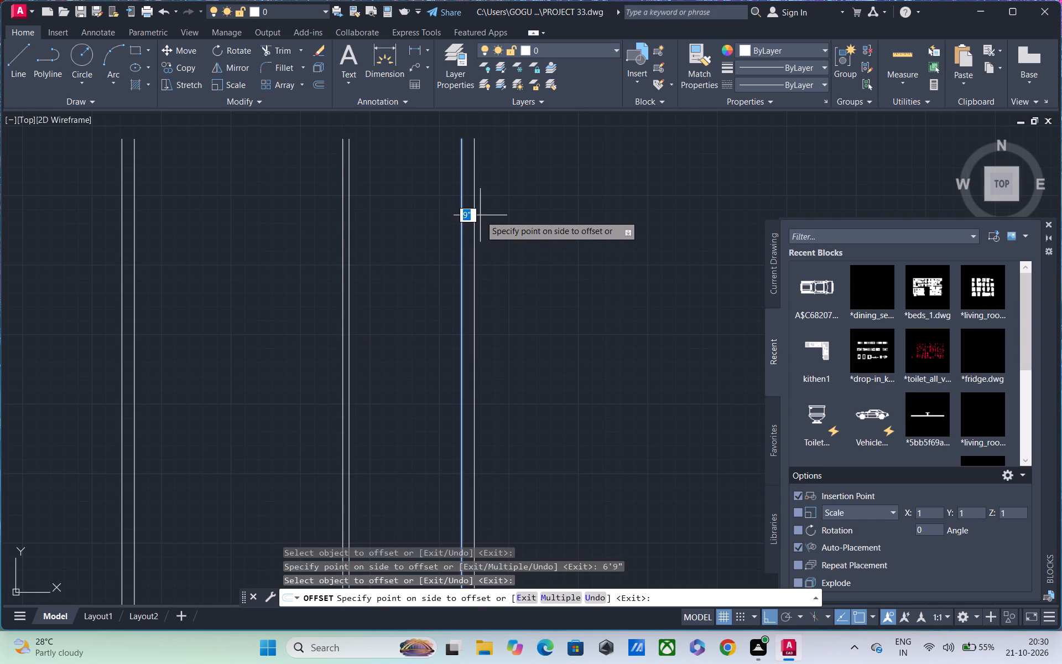
text(4.5")
key(Return)
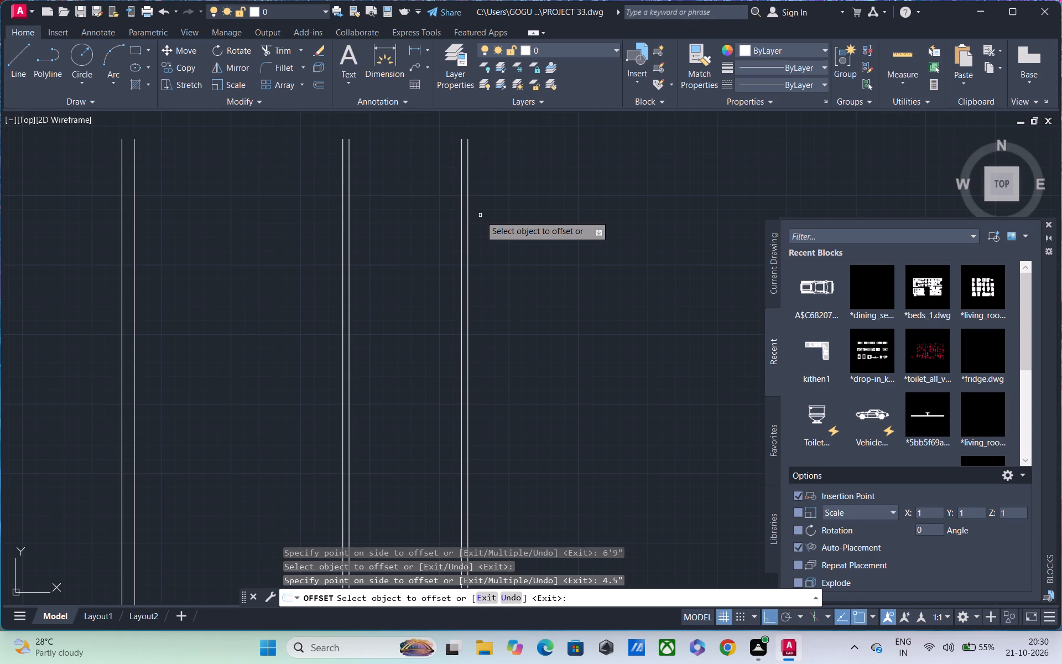
Offset the third wall's outer line 13.5' to the right, and offset the resulting line 9" further to form the last wall.
click(467, 209)
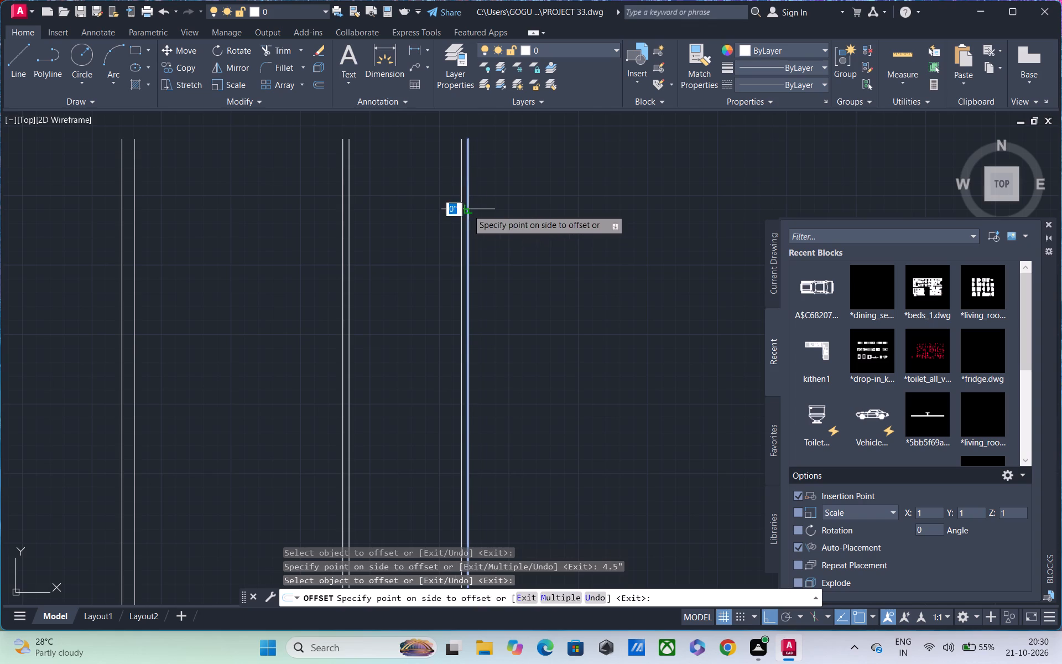
text(13.5)
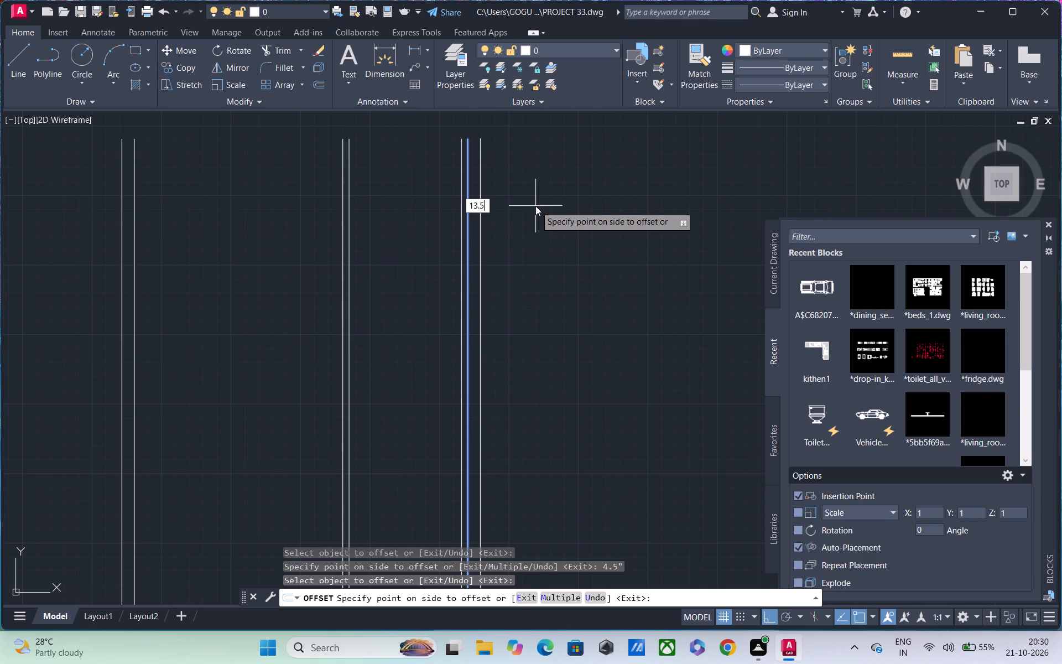
key(apostrophe)
key(Return)
scroll(535, 206, down, 2)
middle_drag(617, 215, 615, 216)
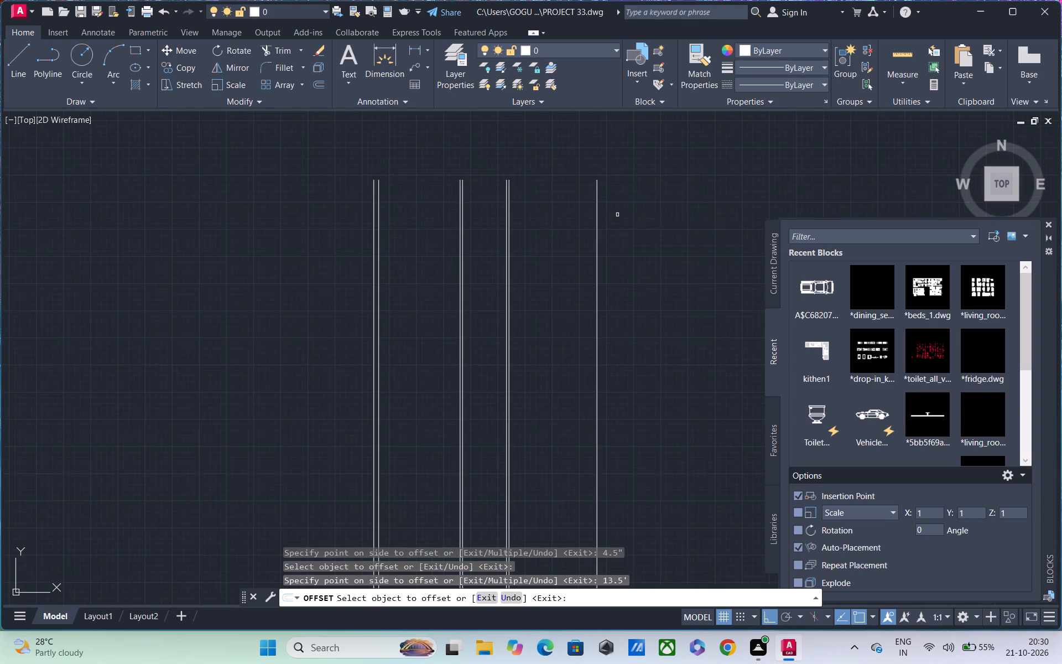
middle_drag(615, 216, 572, 232)
click(551, 247)
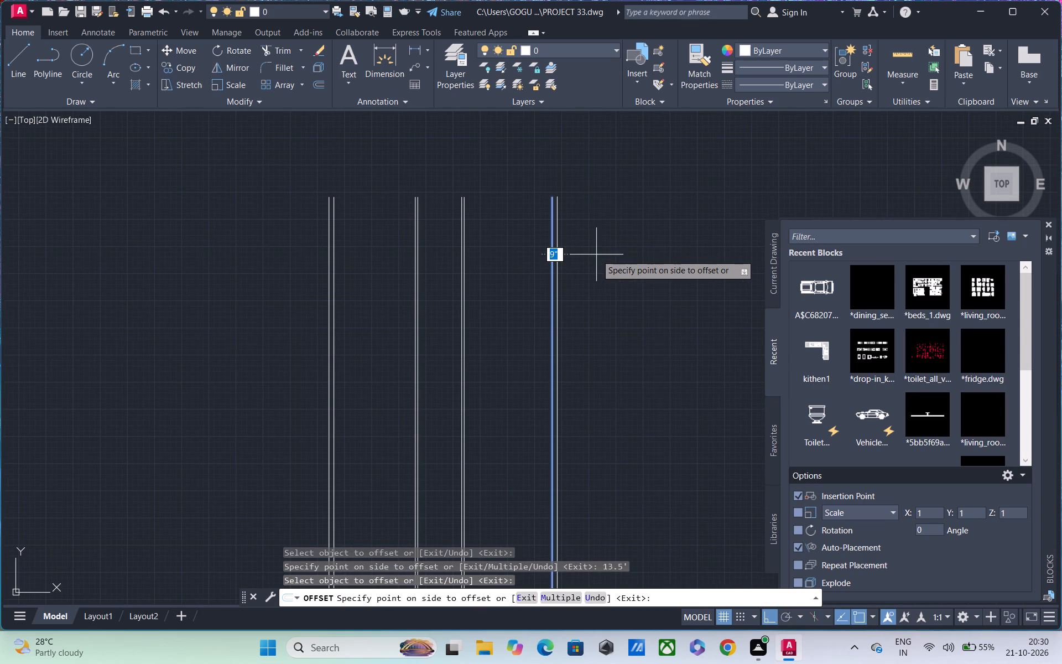
click(596, 255)
Draw a horizontal line closing the tops of the walls, from the first wall's outer line to the last wall's outer line.
scroll(551, 275, down, 1)
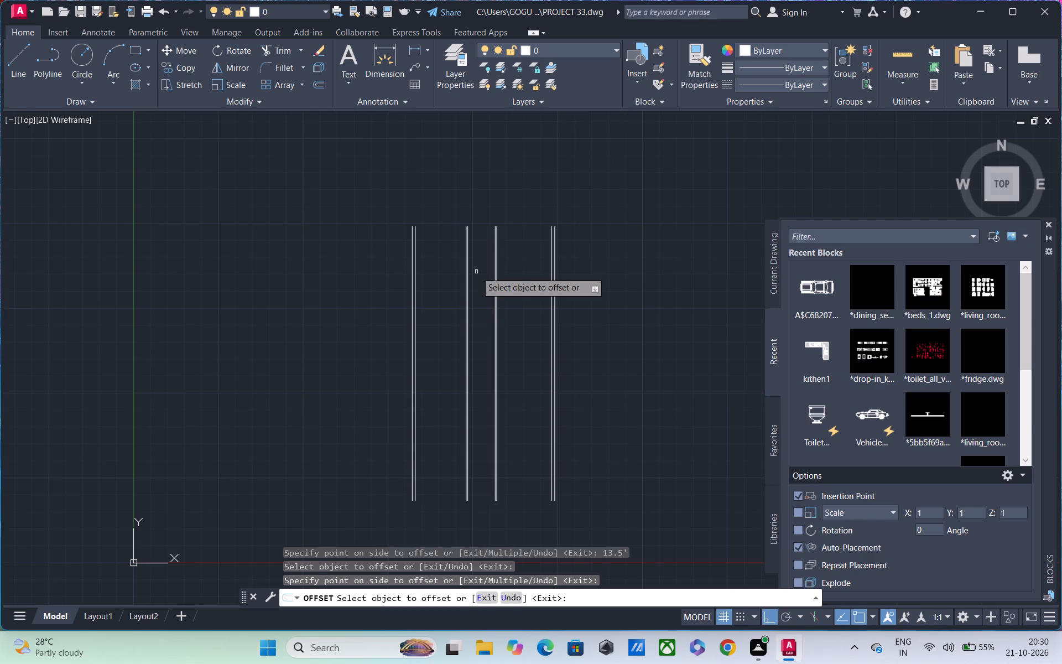
text(L)
key(space)
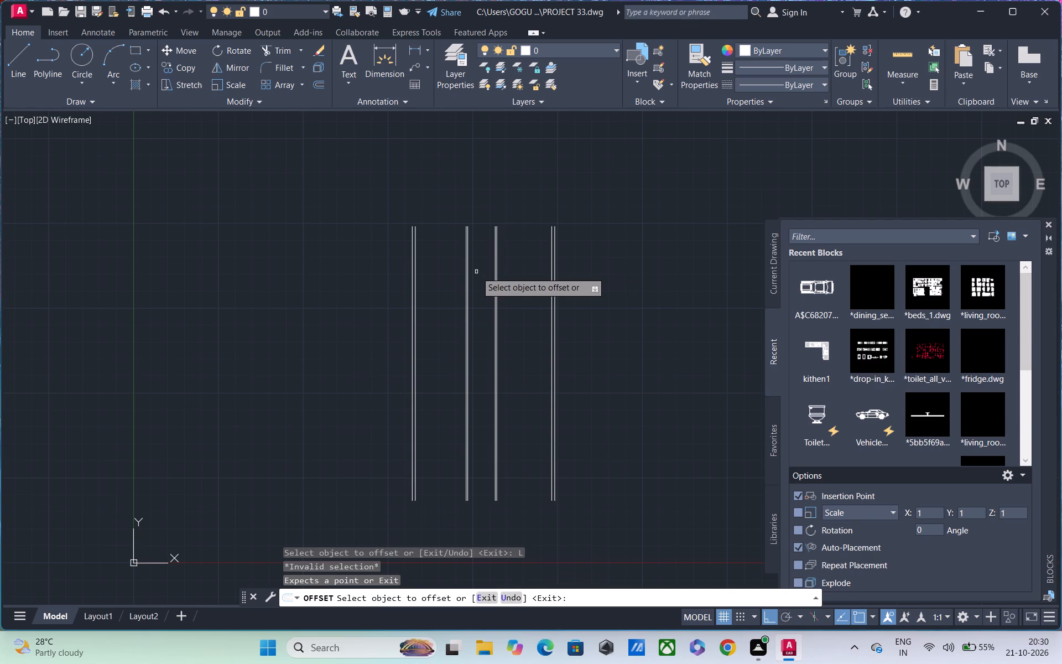
key(space)
key(l)
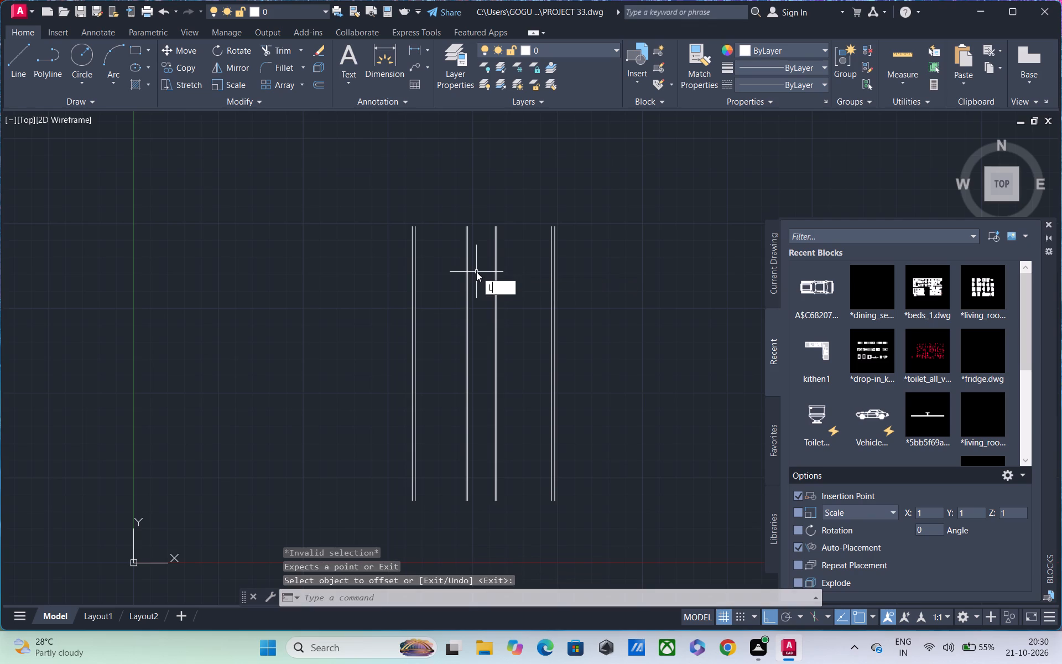
key(space)
scroll(419, 228, up, 3)
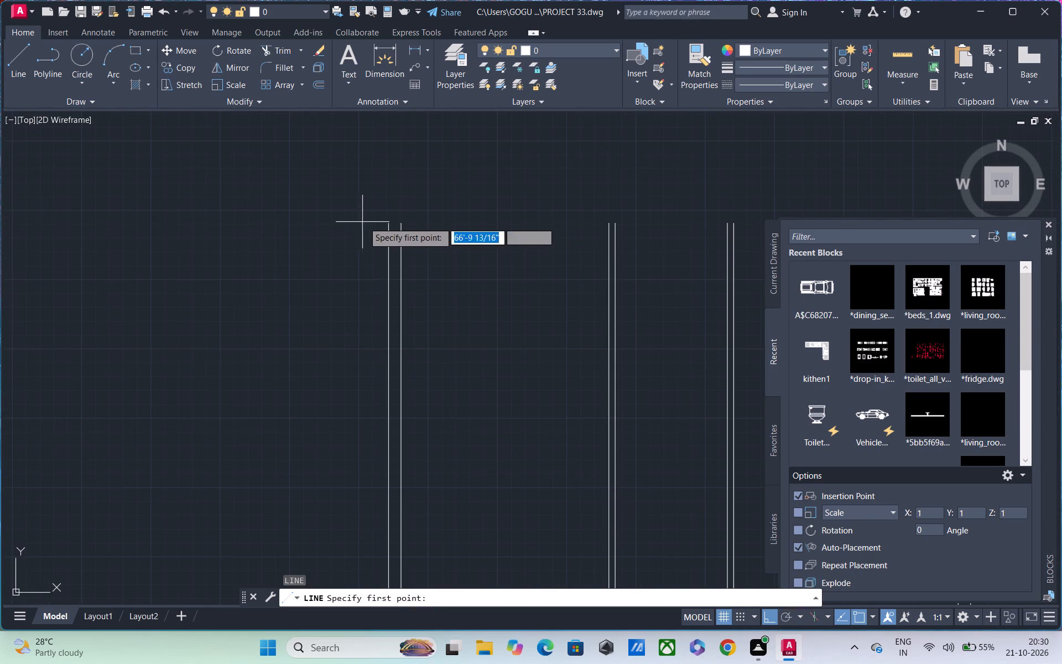
click(391, 223)
scroll(748, 227, down, 3)
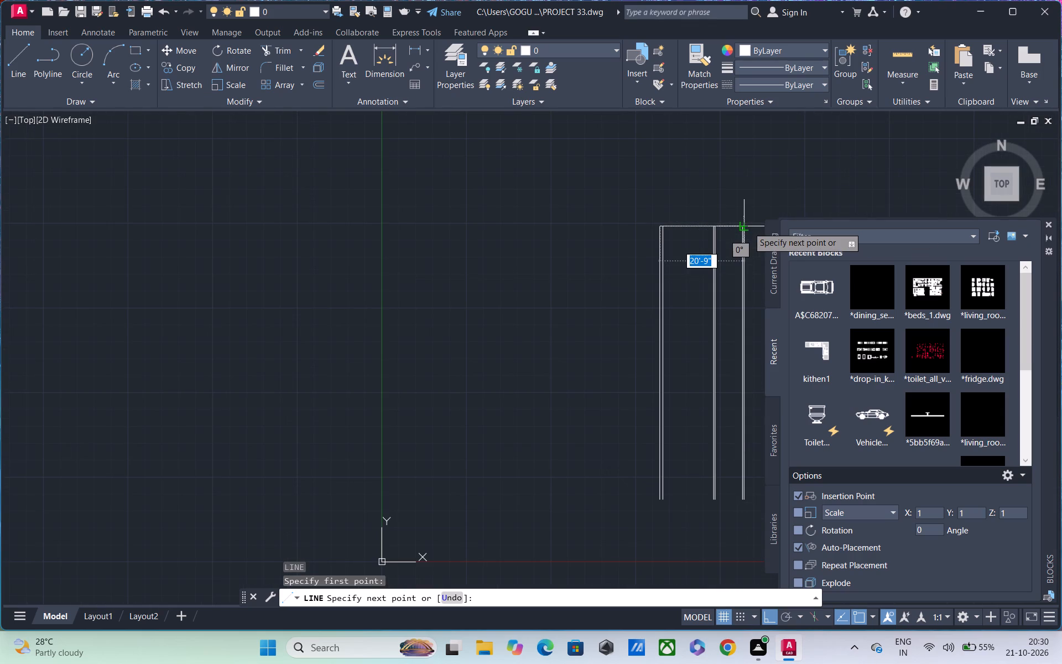
middle_drag(748, 227, 497, 241)
scroll(546, 240, up, 2)
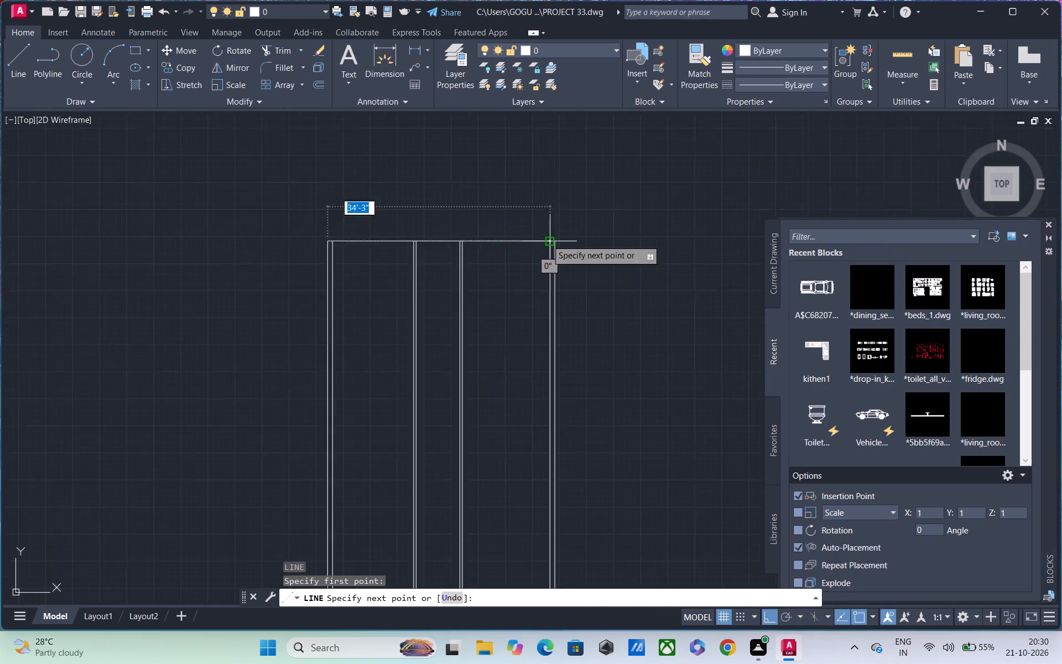
scroll(549, 240, up, 5)
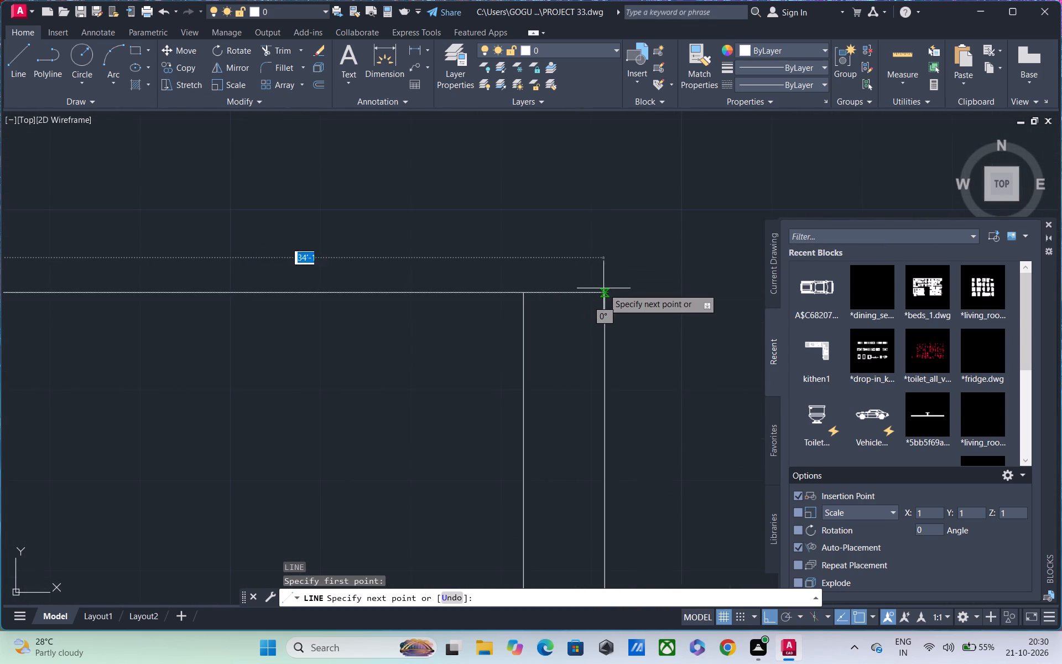
click(603, 288)
scroll(603, 289, down, 6)
key(space)
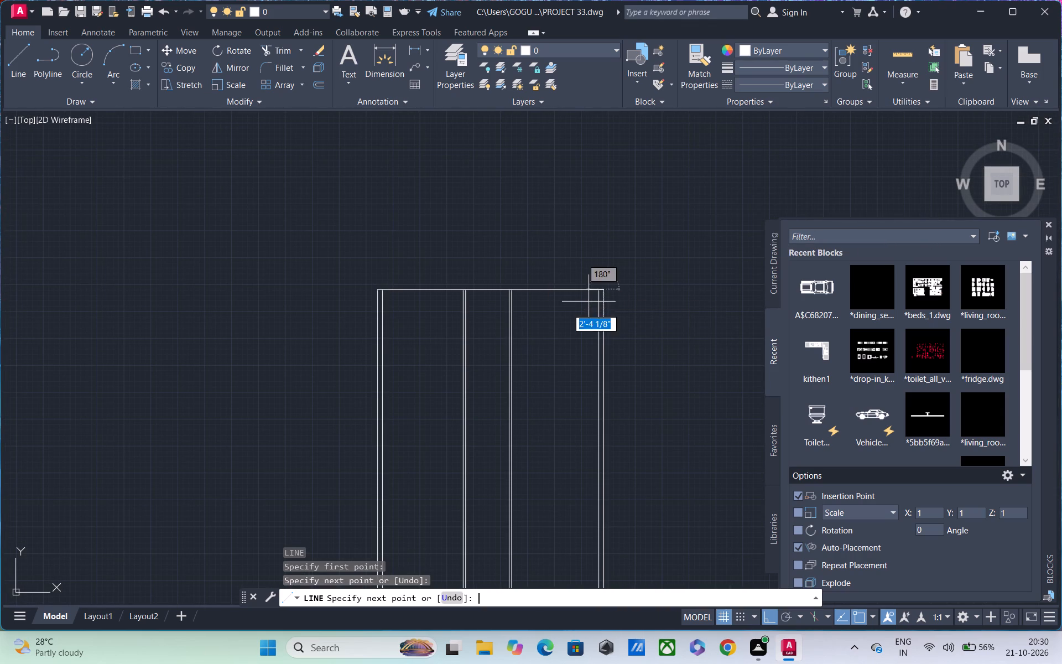
Offset the top horizontal line 9" downward to form the top exterior wall.
text(O)
key(space)
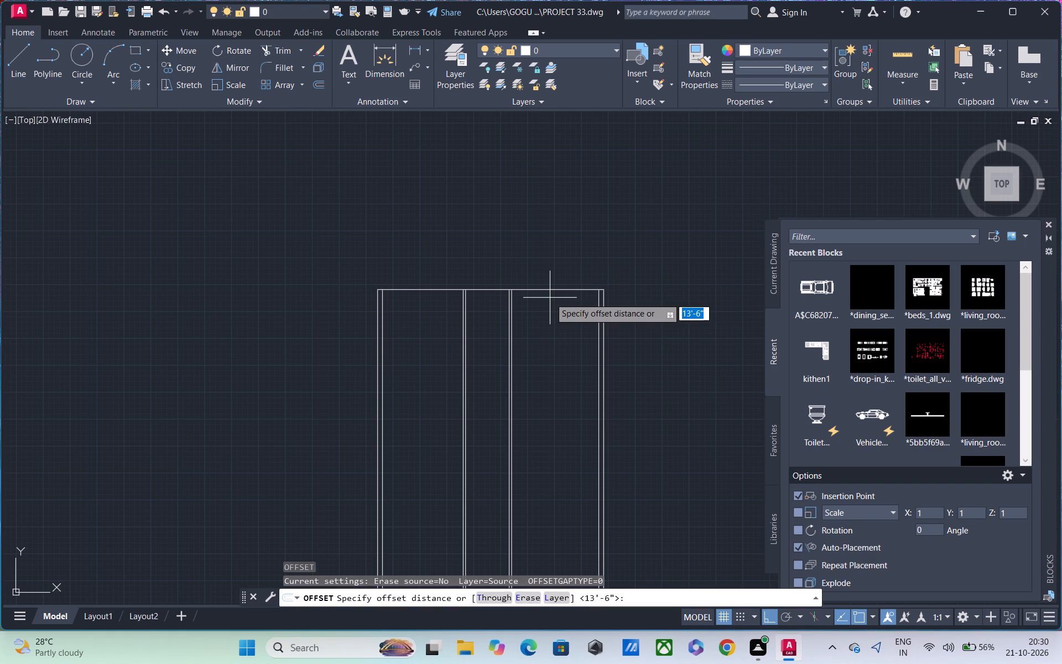
scroll(549, 299, up, 2)
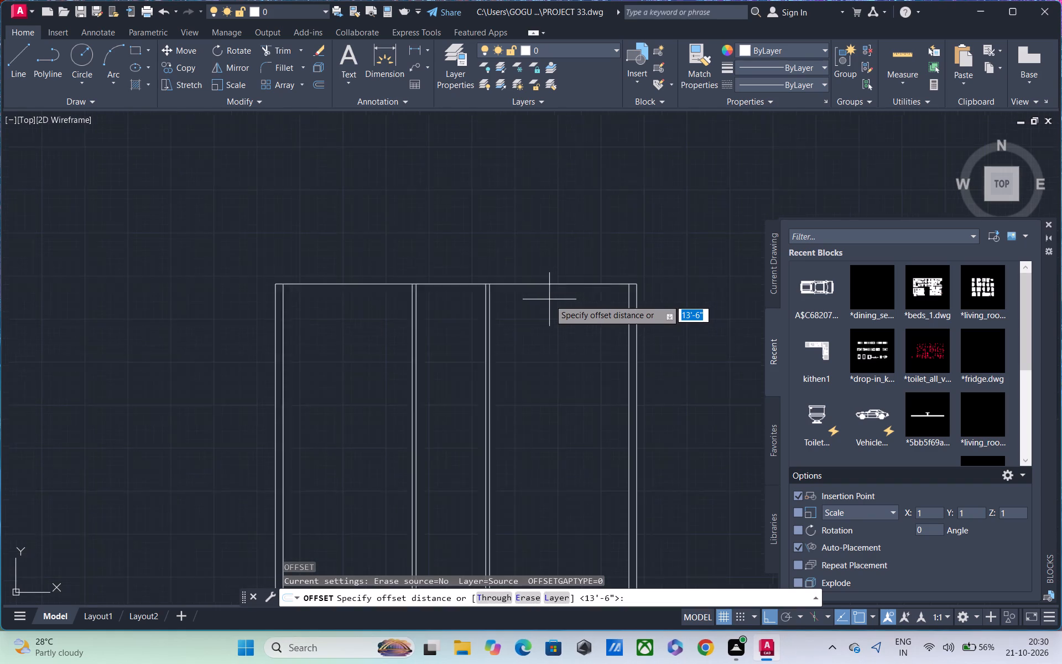
key(9)
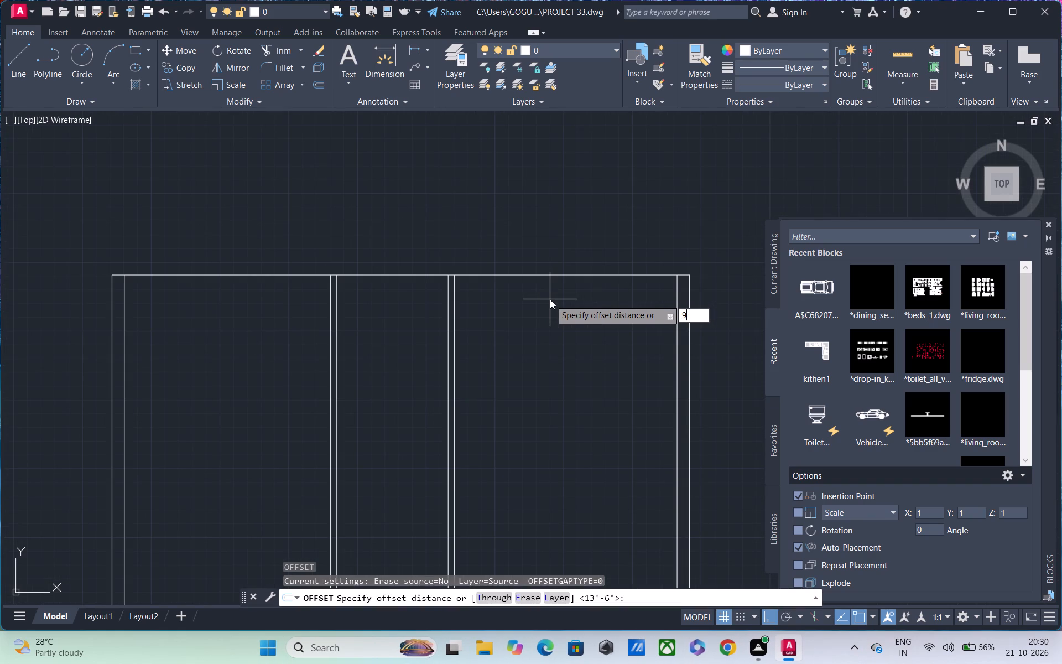
text(")
key(space)
key(space)
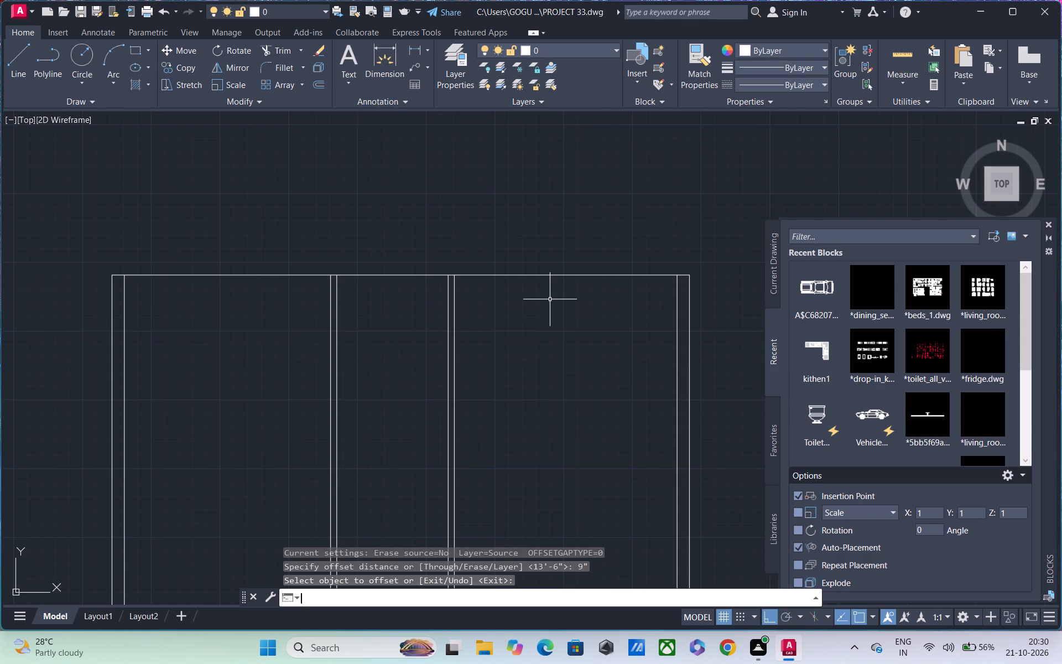
key(space)
key(space)
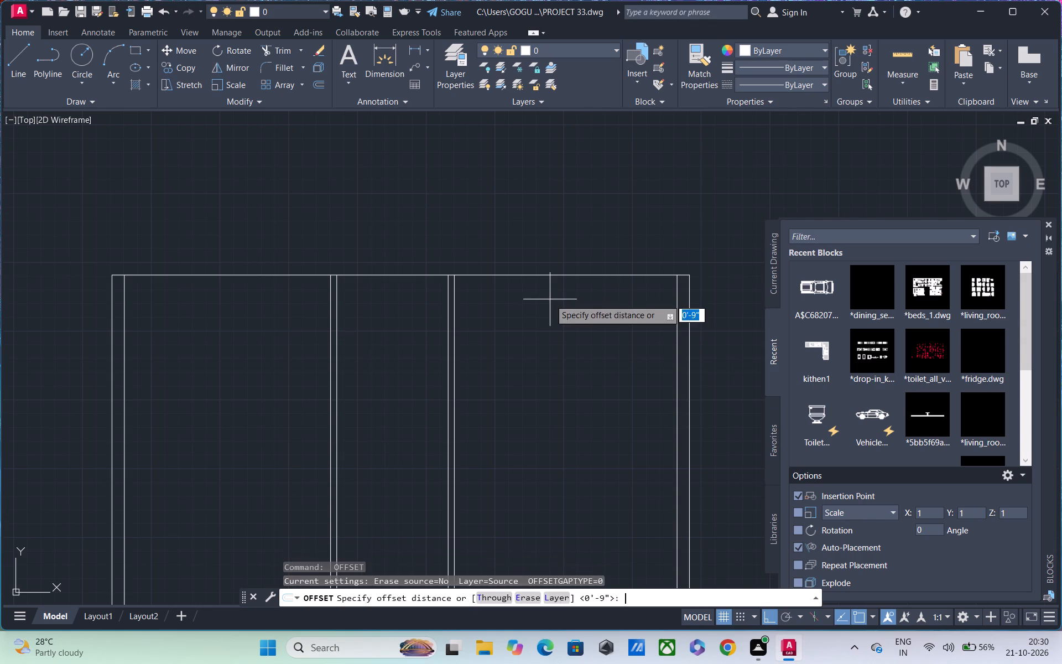
key(space)
key(space)
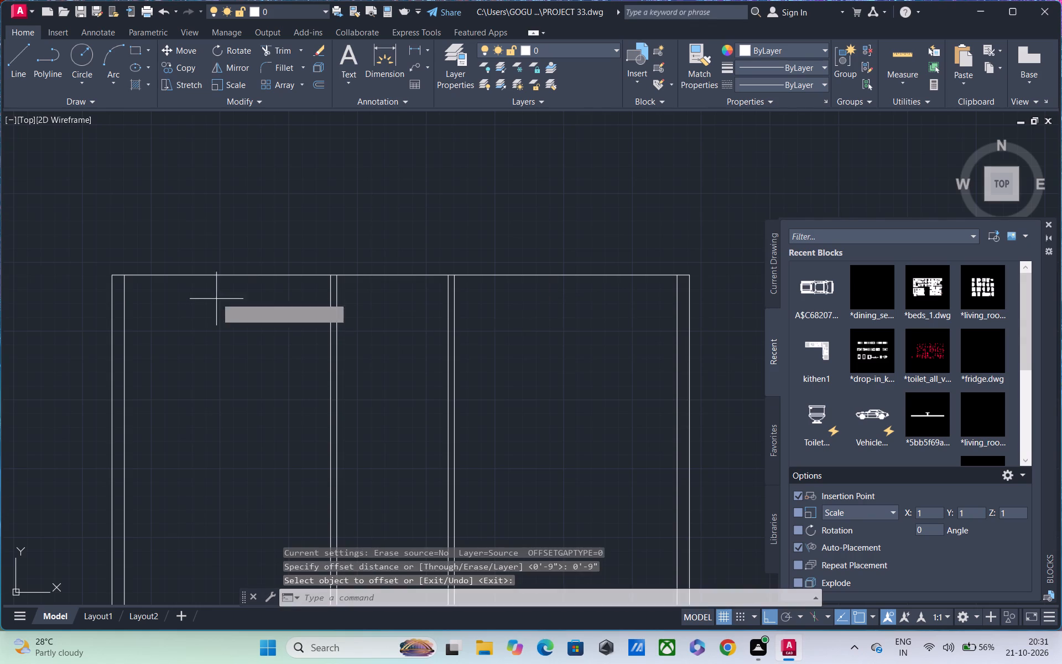
key(space)
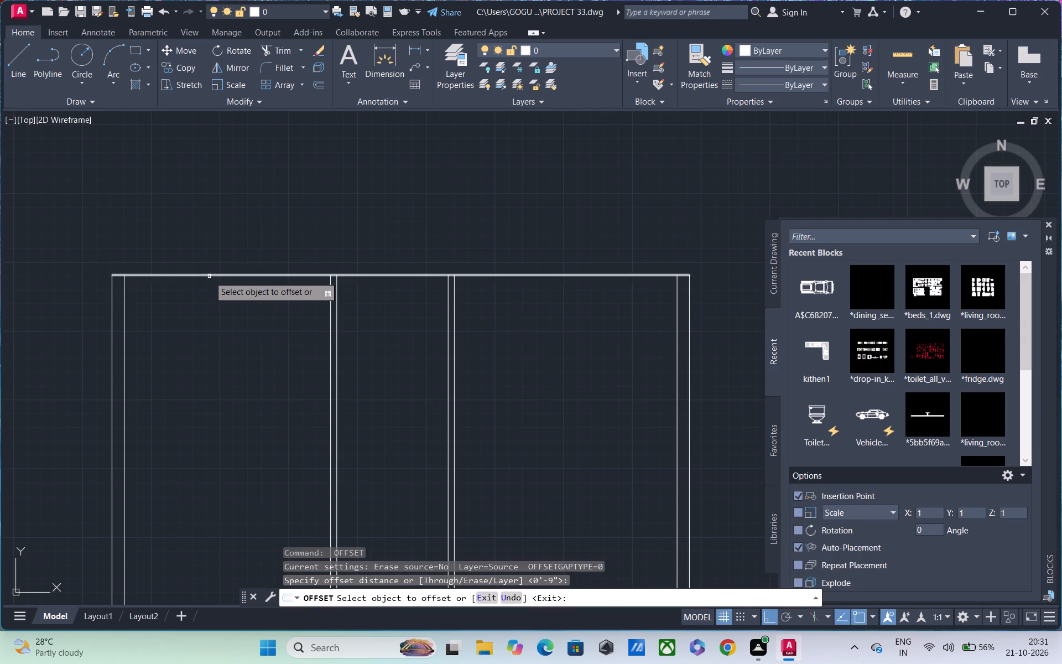
click(209, 276)
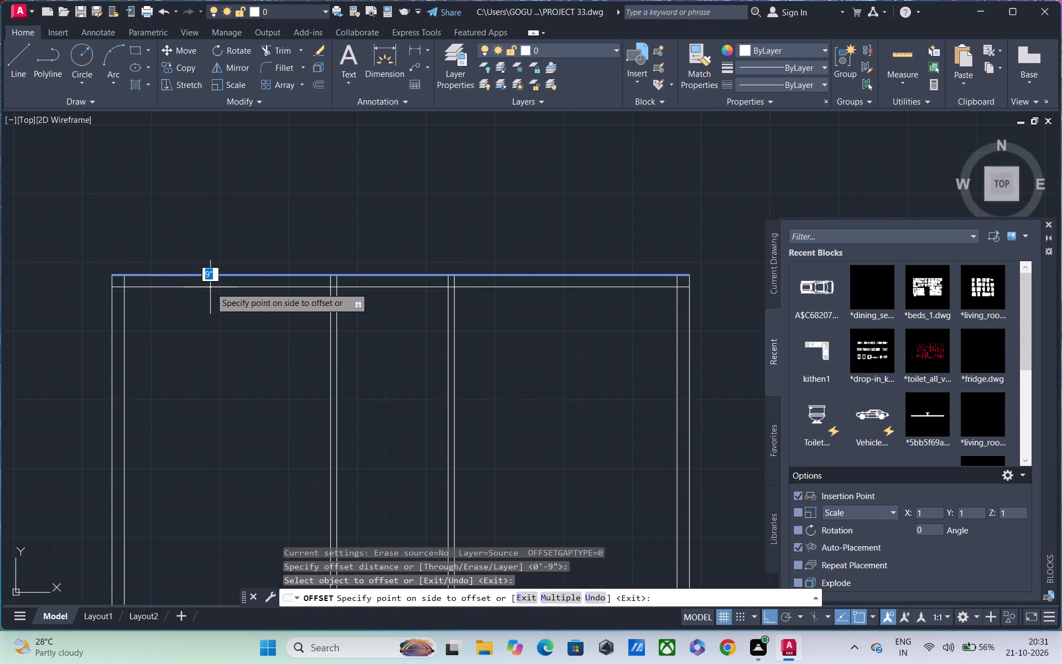
click(210, 380)
Offset the top wall's inner line 12.5' downward to mark the room depth.
scroll(226, 365, down, 1)
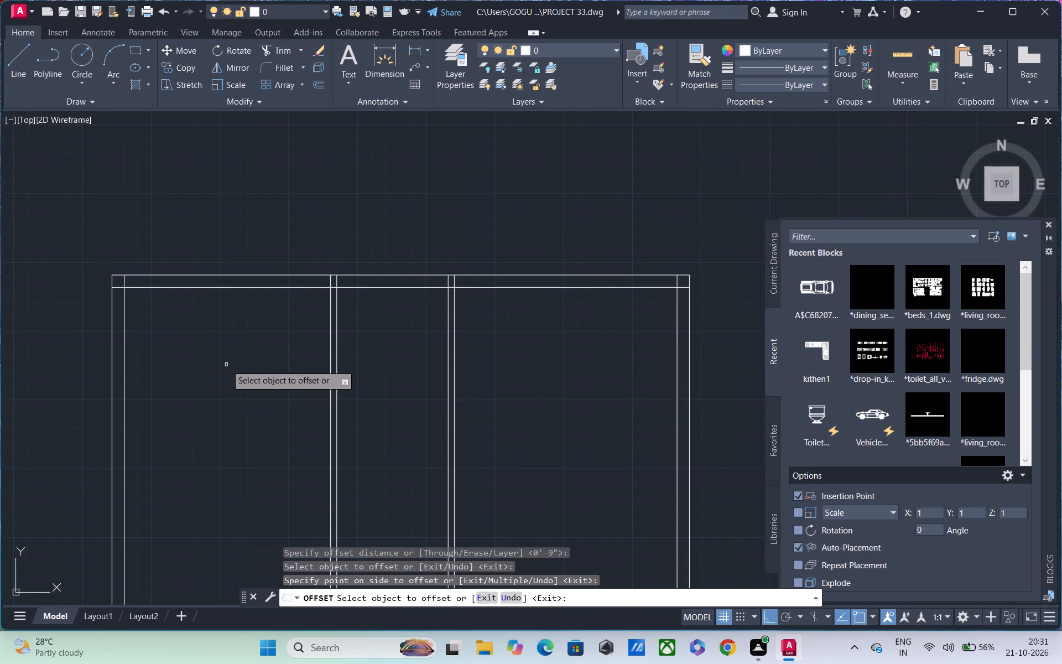
scroll(226, 365, down, 1)
middle_drag(291, 339, 320, 333)
scroll(320, 333, up, 2)
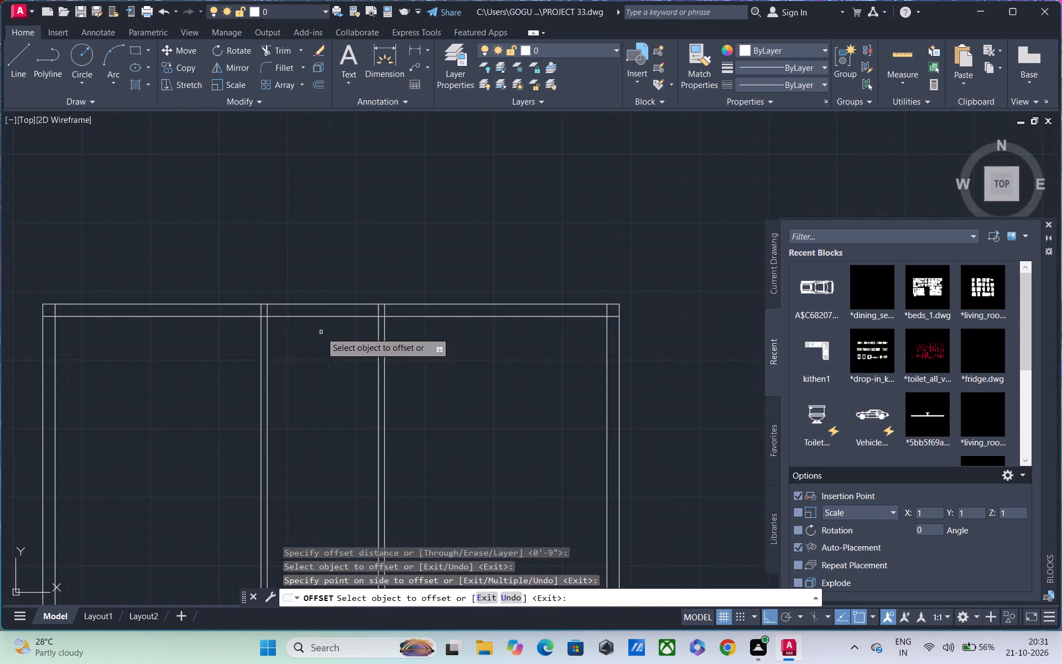
scroll(260, 321, up, 4)
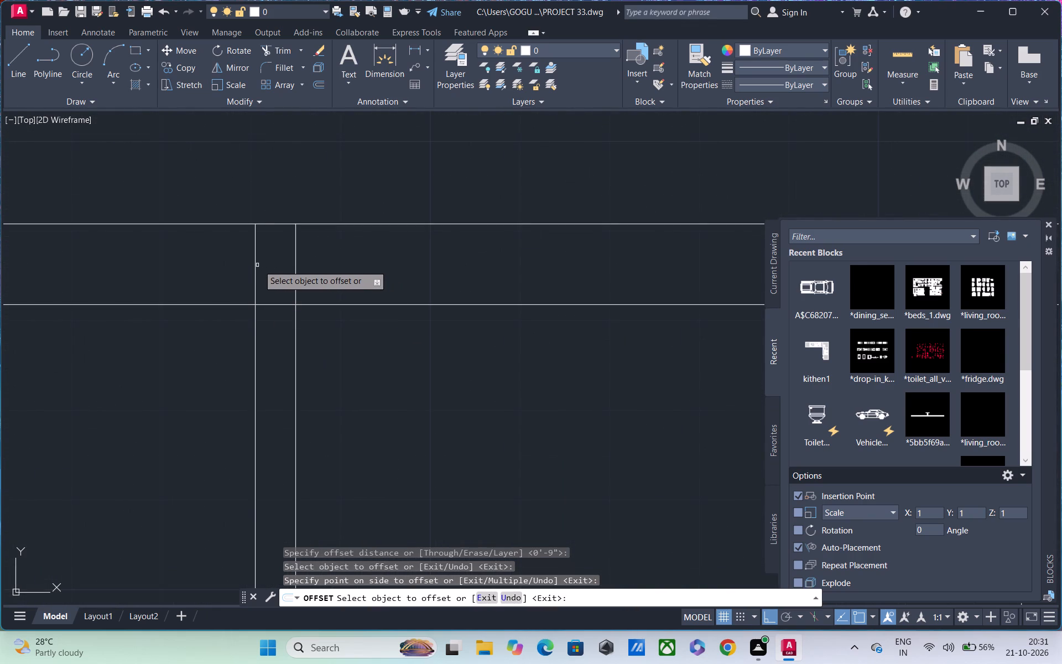
scroll(264, 272, down, 2)
scroll(264, 281, up, 1)
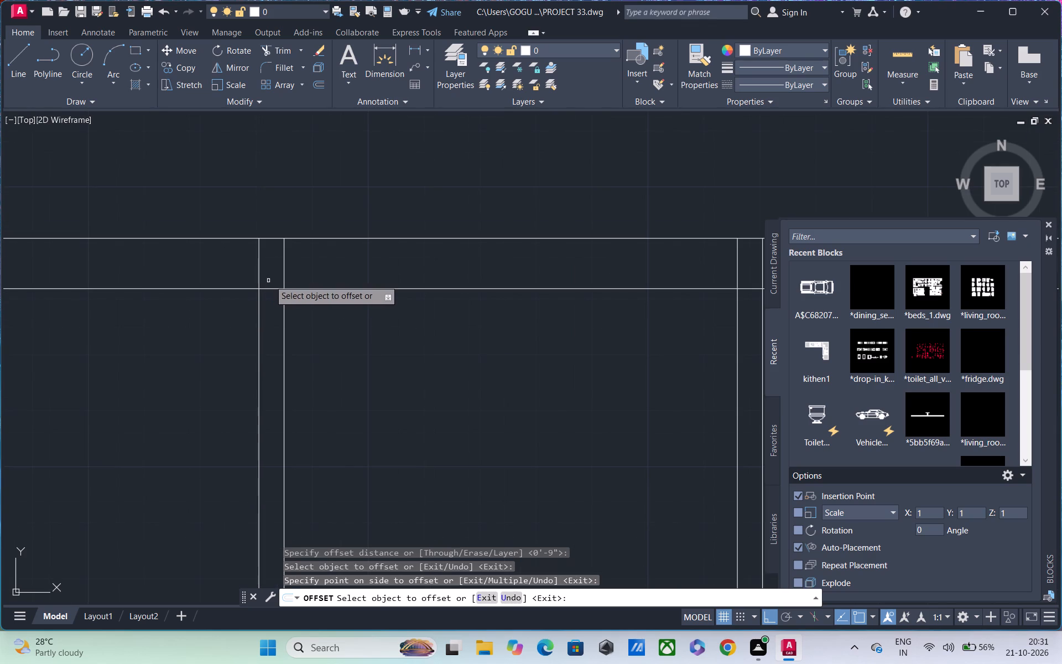
scroll(269, 280, up, 1)
middle_drag(272, 293, 247, 388)
scroll(246, 374, down, 5)
middle_drag(215, 387, 226, 304)
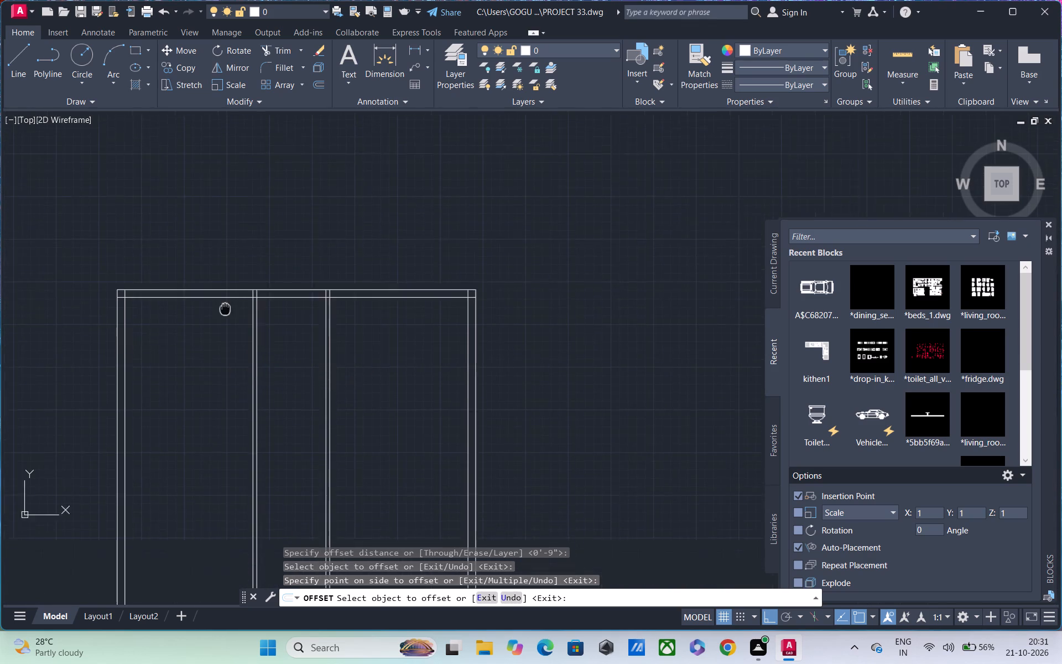
middle_drag(226, 304, 226, 304)
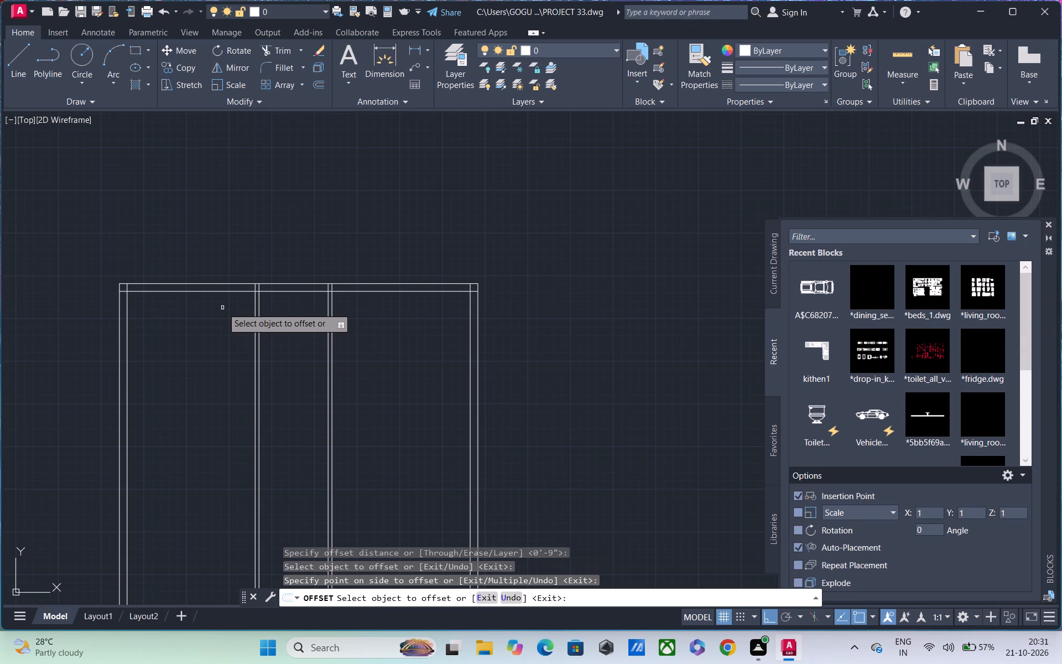
click(222, 289)
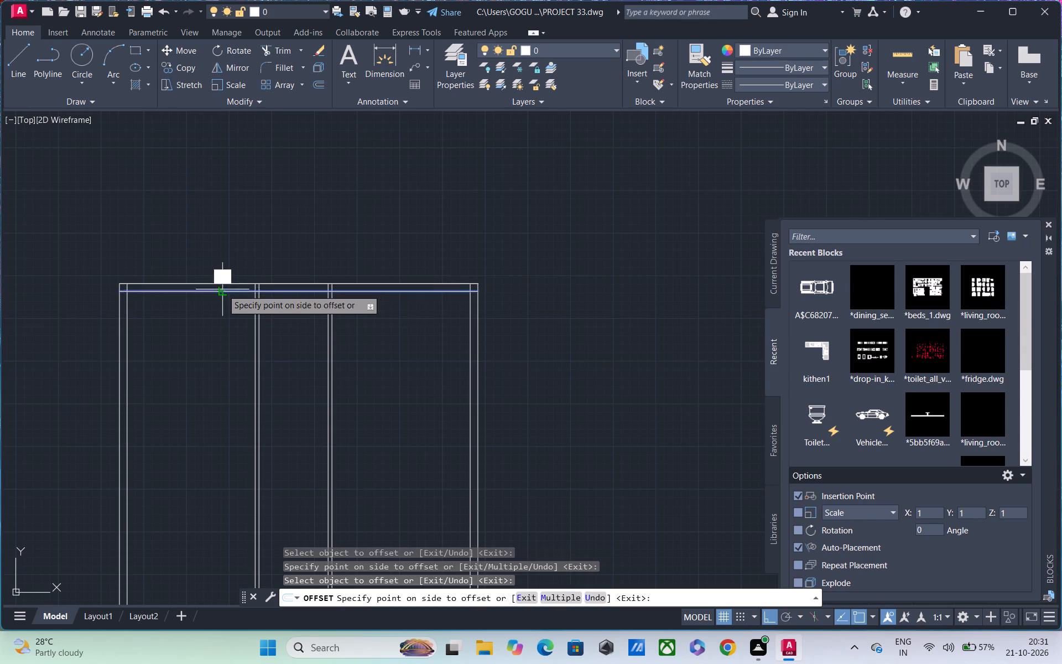
text(12.5')
key(Return)
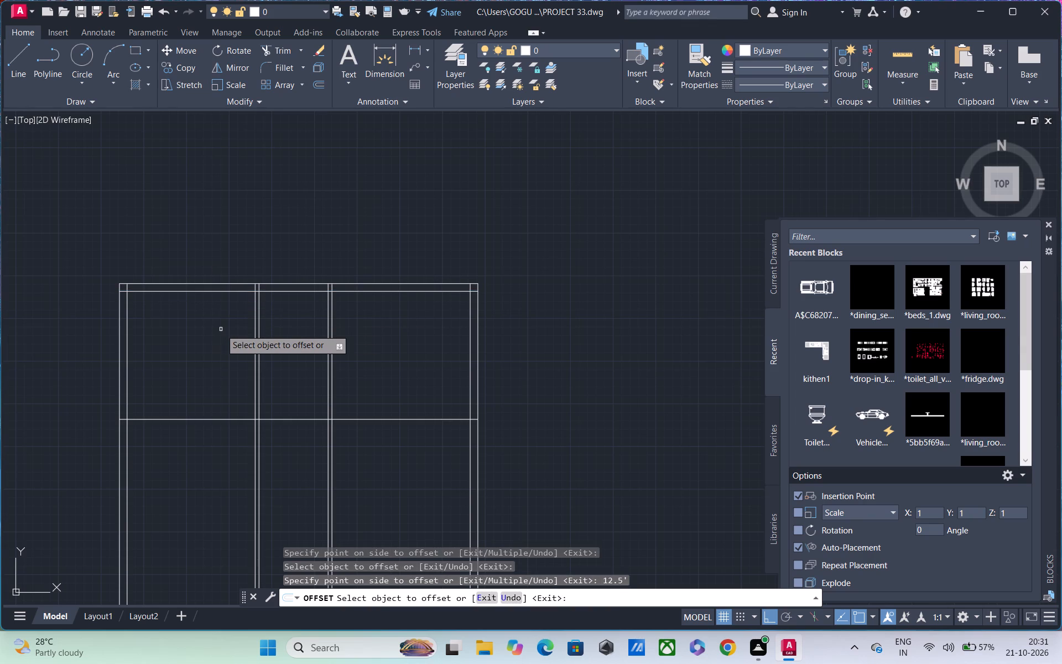
Offset the newest horizontal line 4.5" downward to form the interior horizontal wall.
click(207, 419)
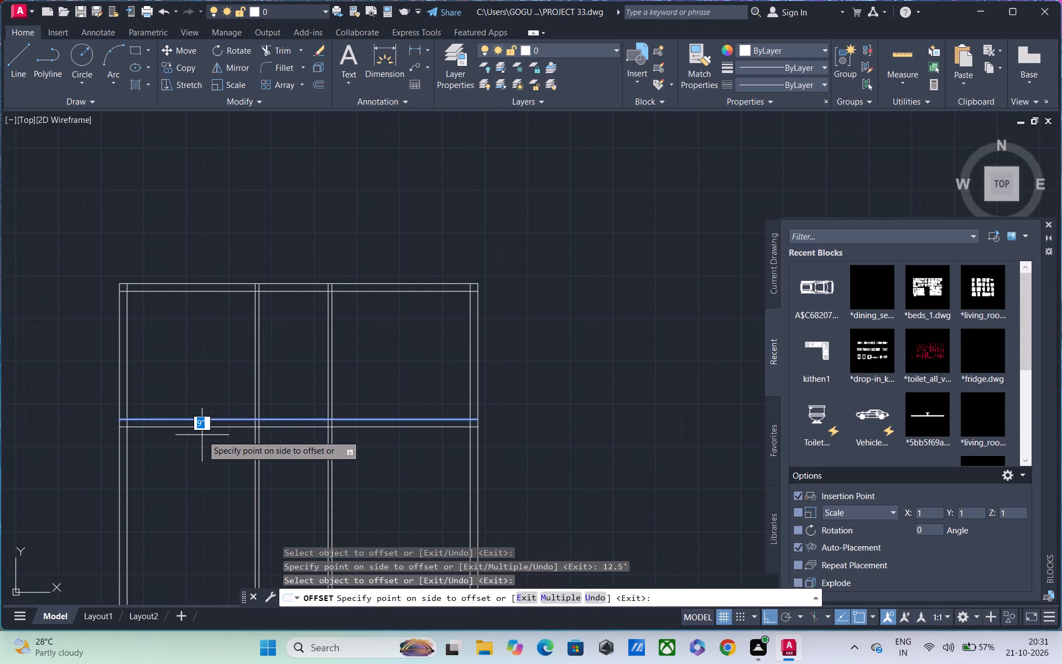
text(4.5")
key(Return)
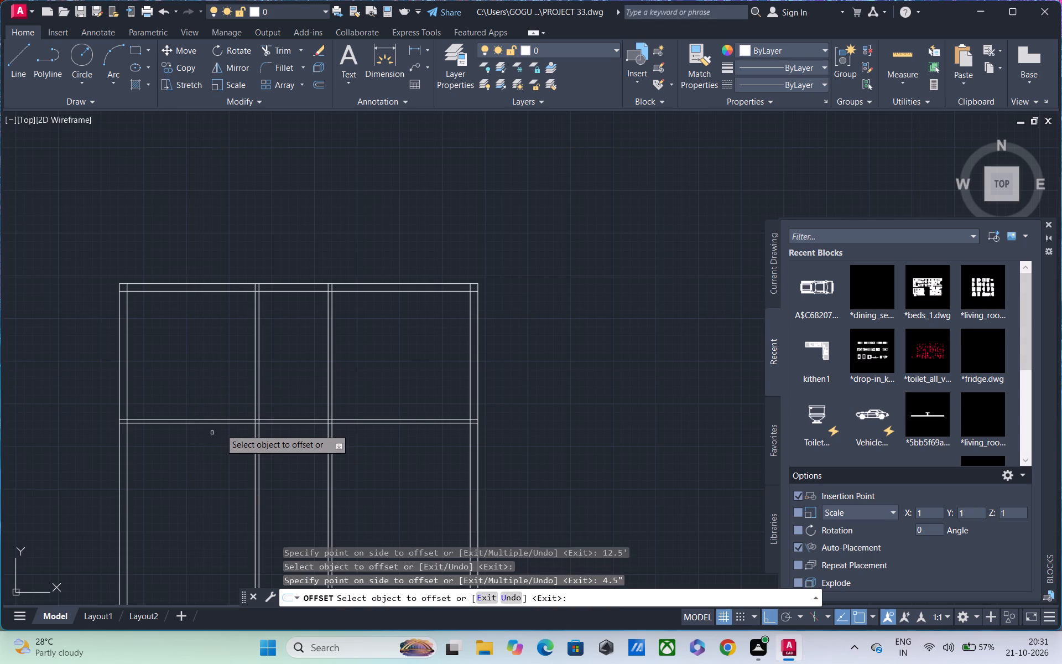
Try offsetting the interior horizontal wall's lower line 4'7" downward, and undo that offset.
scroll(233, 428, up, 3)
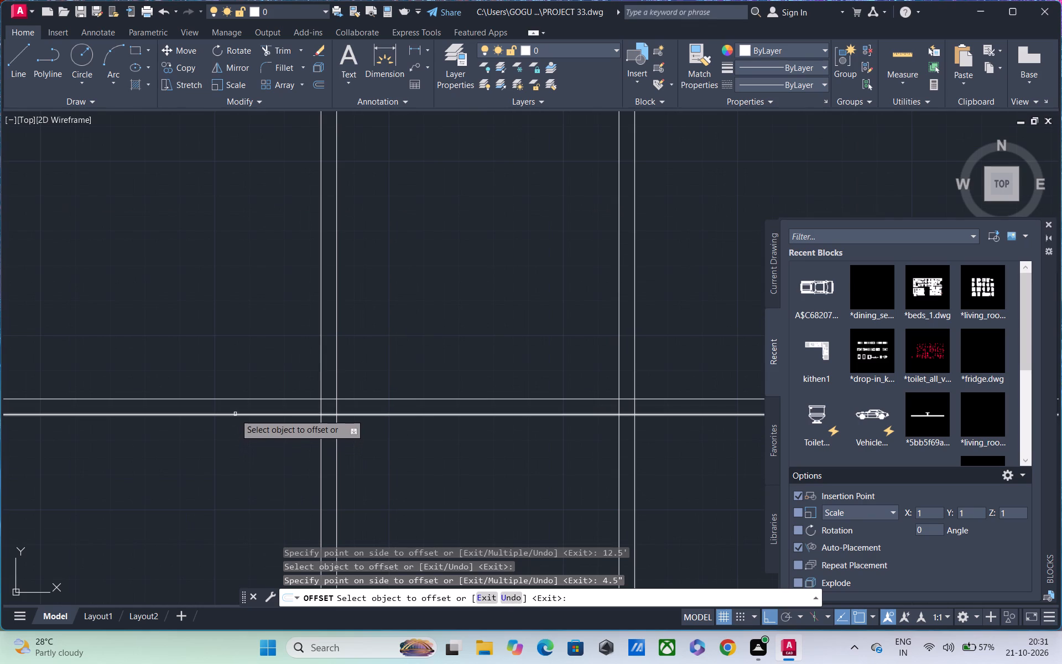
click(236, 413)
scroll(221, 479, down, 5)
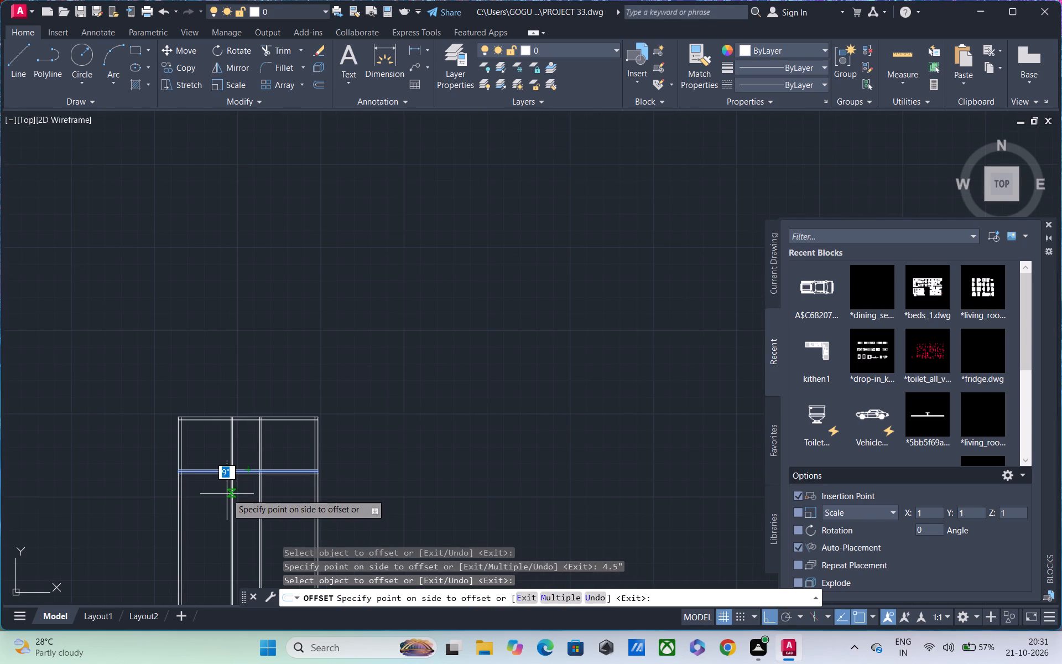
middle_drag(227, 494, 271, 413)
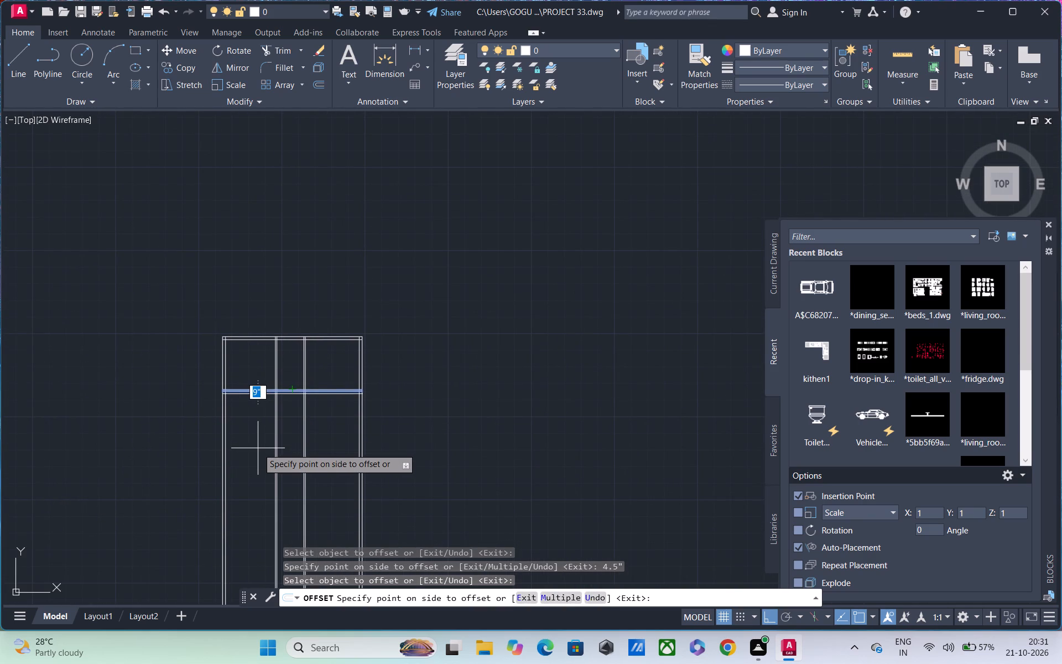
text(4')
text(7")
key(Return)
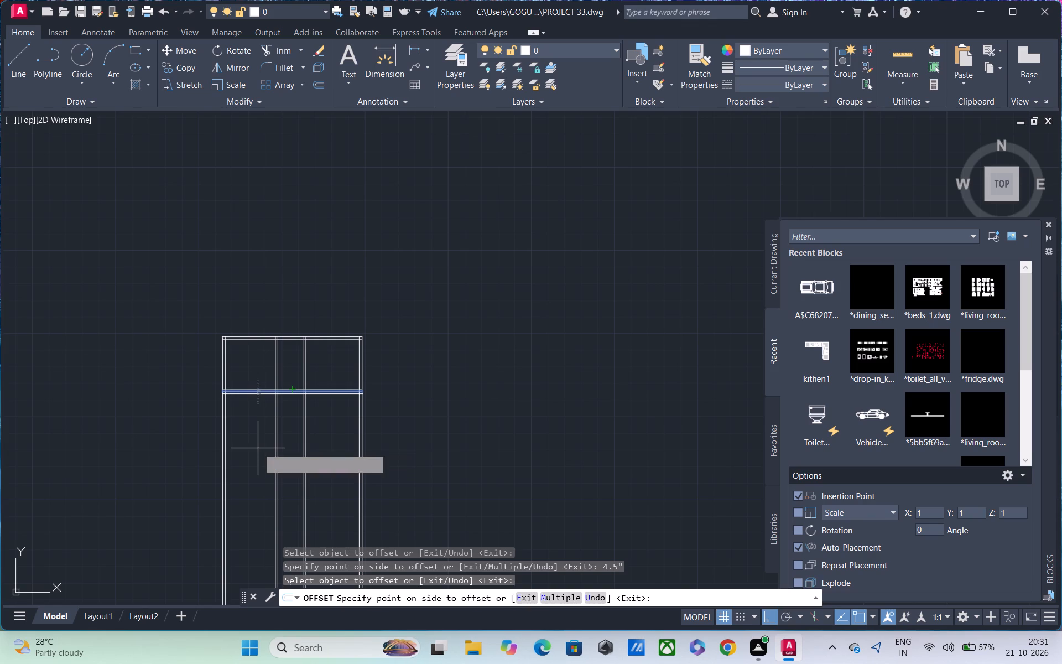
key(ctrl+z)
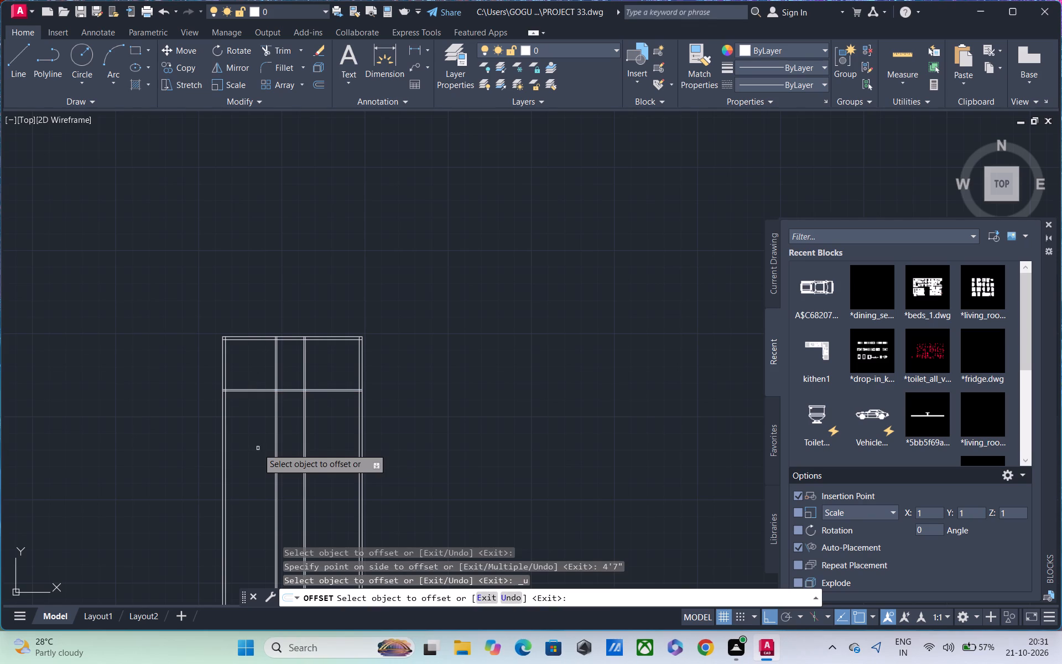
Offset the interior horizontal wall's lower line 4'7" downward.
scroll(297, 393, up, 6)
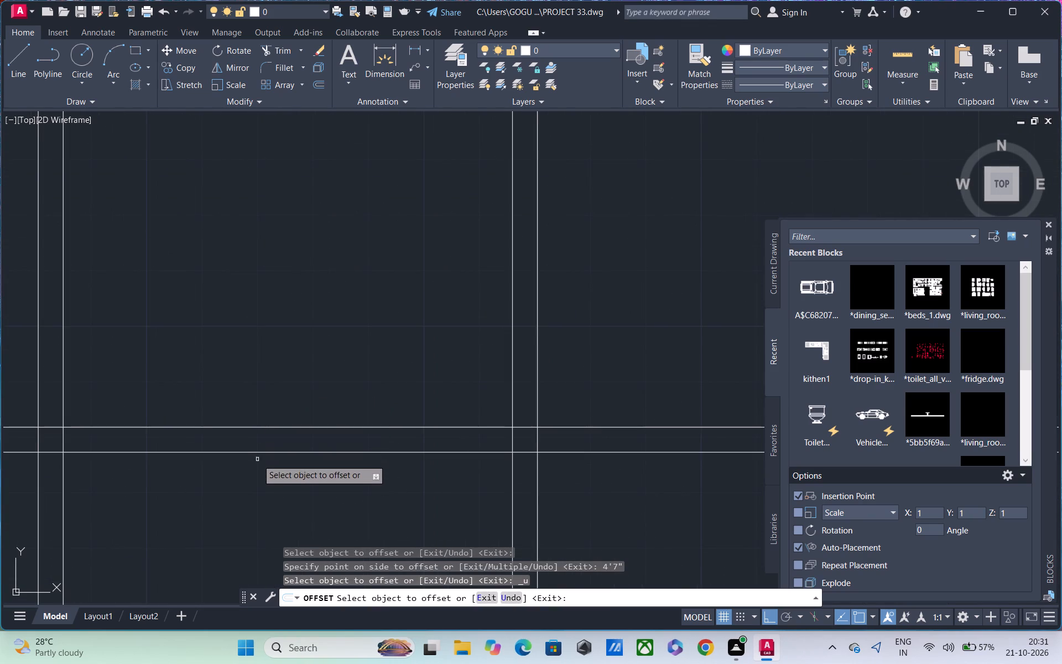
click(261, 452)
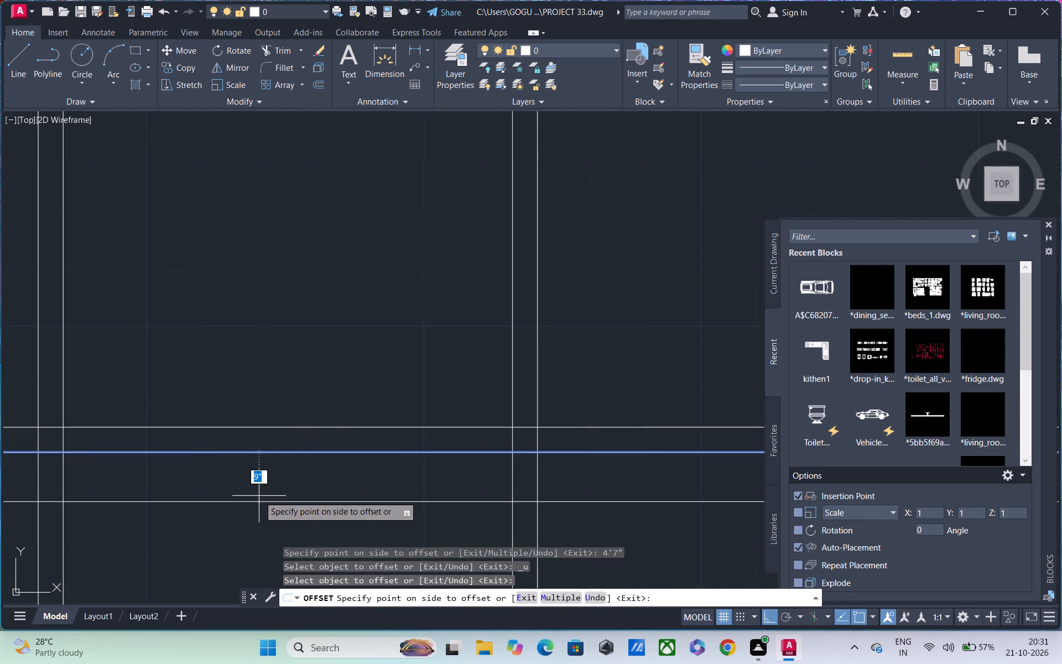
text(4'7")
key(Return)
Offset the newest horizontal line 4.5" downward to form the second interior horizontal wall.
scroll(270, 487, down, 4)
middle_drag(275, 499, 298, 448)
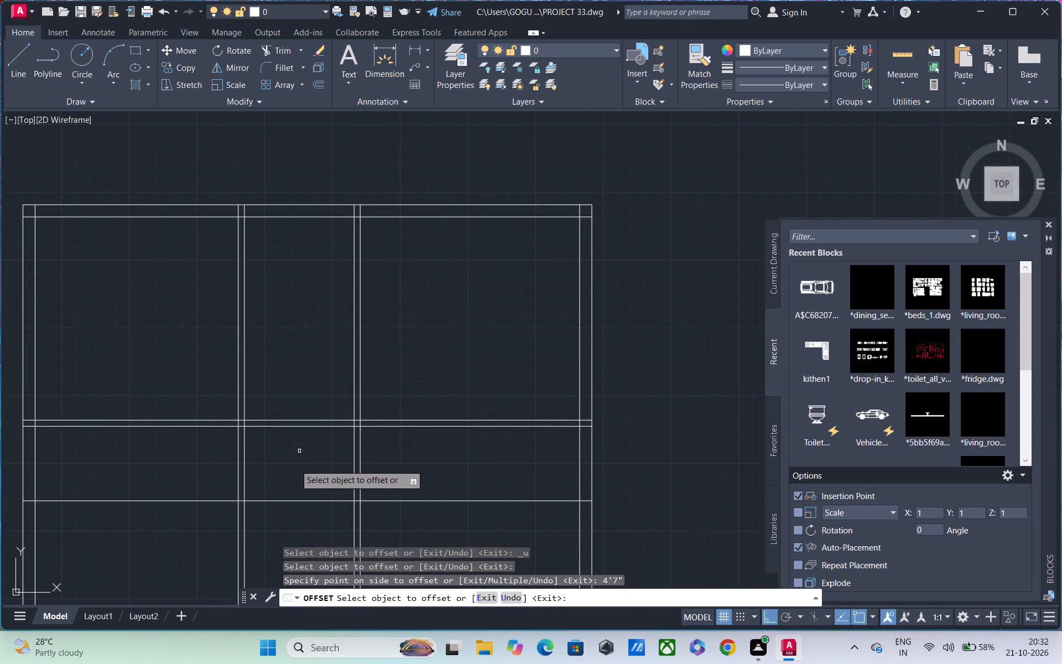
click(293, 500)
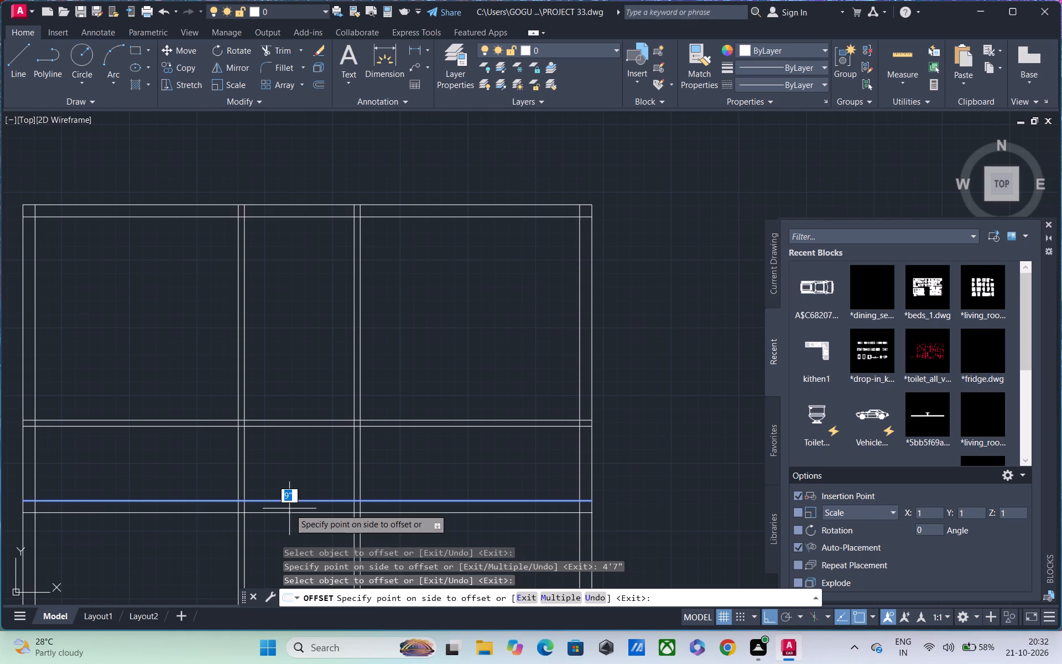
text(4.5")
key(Return)
scroll(309, 526, down, 2)
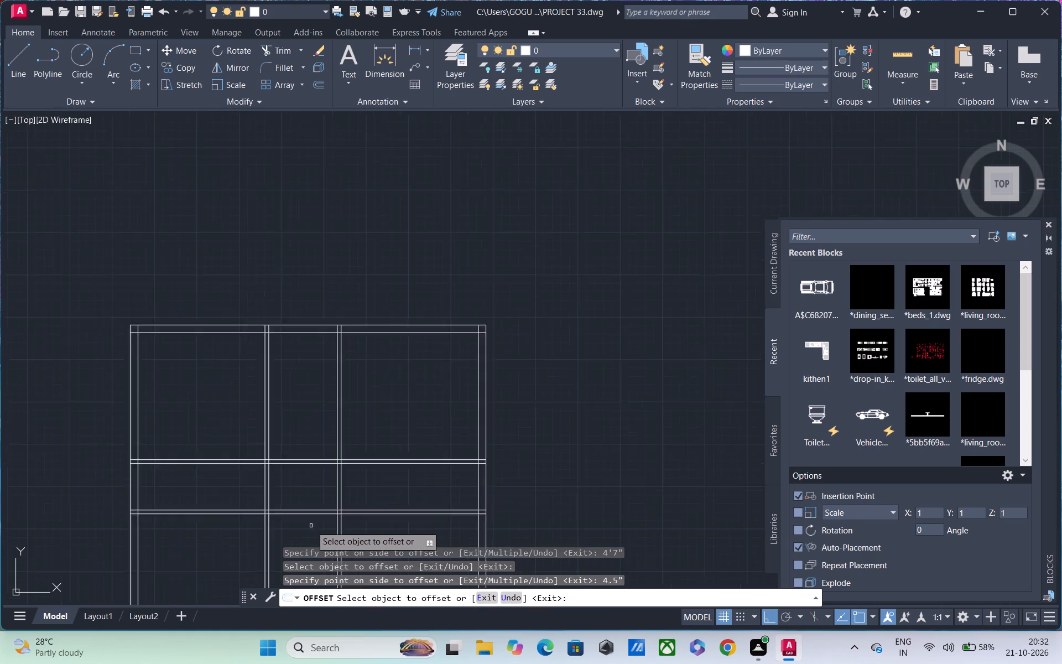
key(space)
Trim both lines of the lower interior horizontal wall across the middle and right bays of the plan.
middle_drag(314, 500, 337, 450)
scroll(323, 452, up, 4)
scroll(322, 449, down, 2)
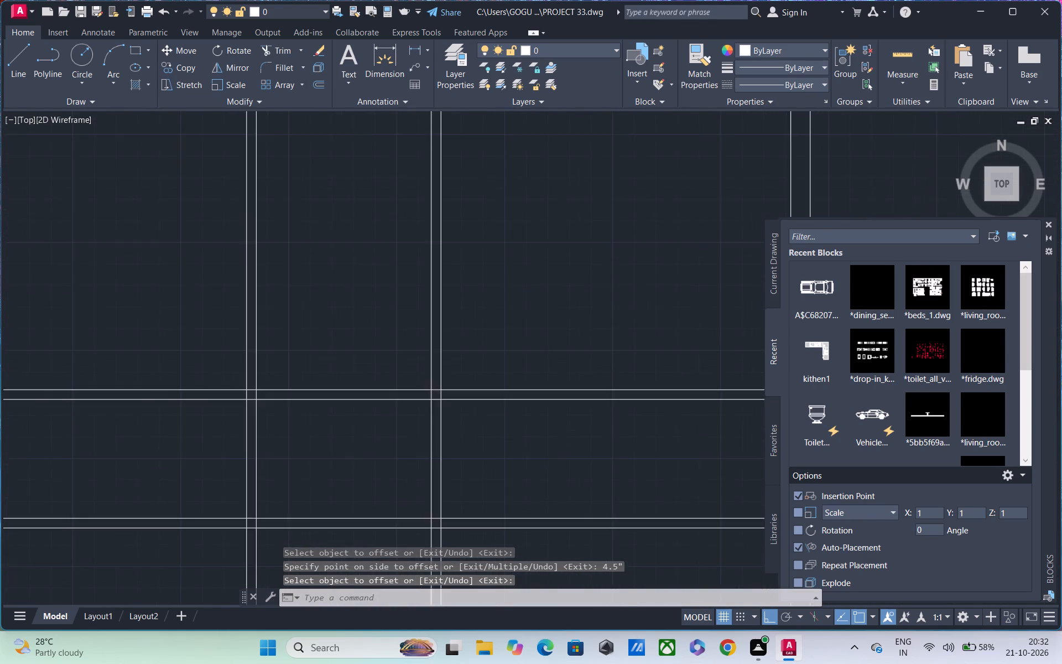
text(TR)
key(space)
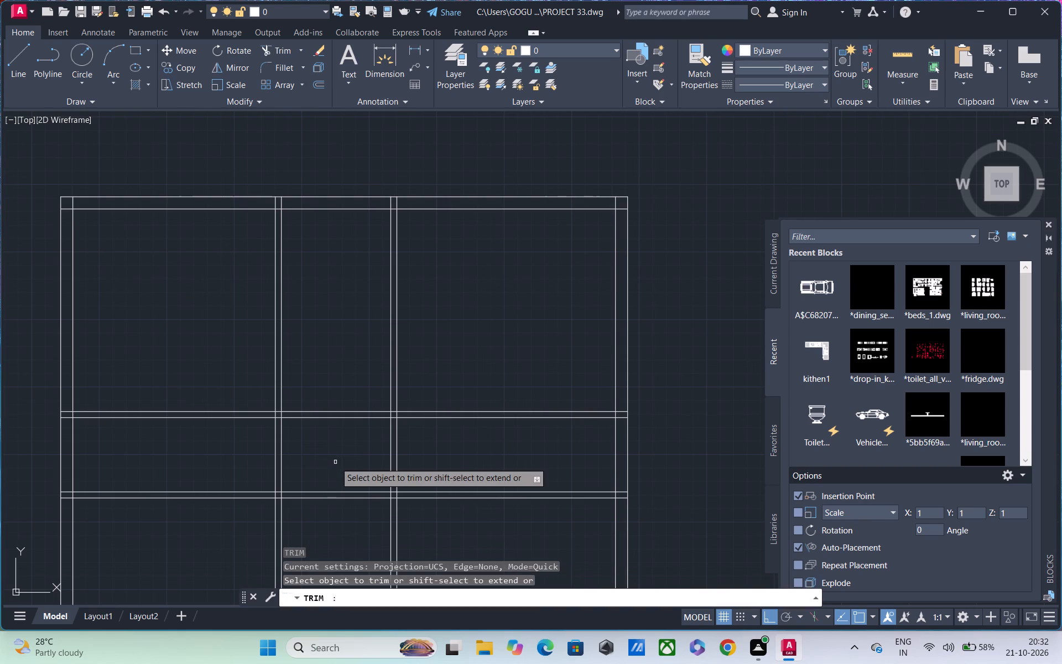
drag(336, 464, 333, 515)
drag(445, 466, 450, 492)
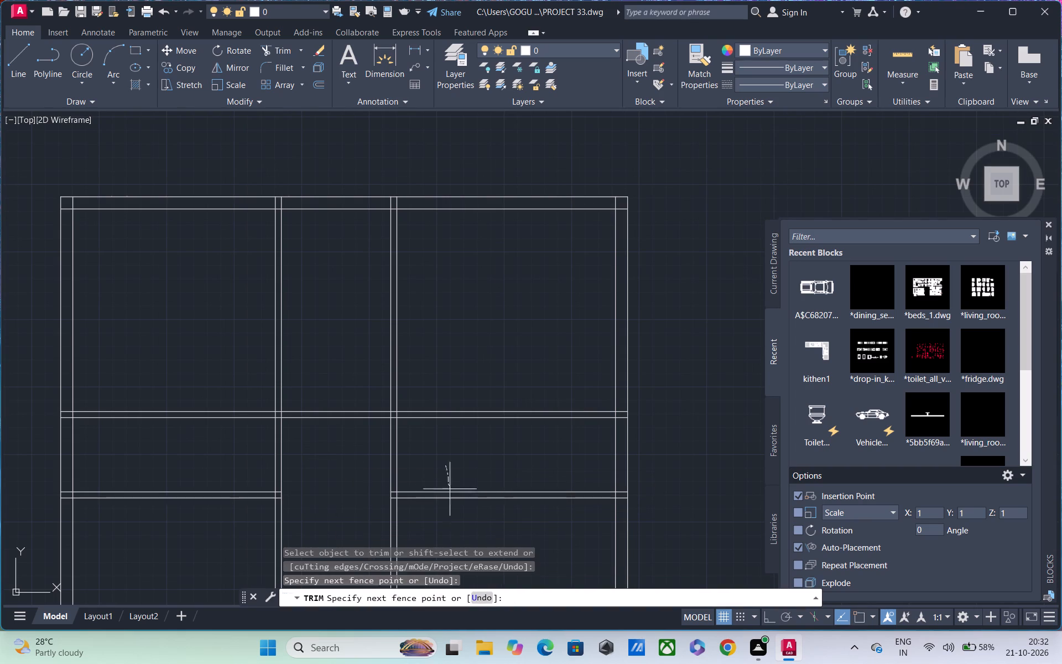
drag(450, 492, 452, 507)
Trim the leftover lower-wall segments inside the second interior vertical wall and inside the right exterior wall.
scroll(395, 485, up, 3)
middle_drag(386, 495, 421, 375)
scroll(427, 386, up, 2)
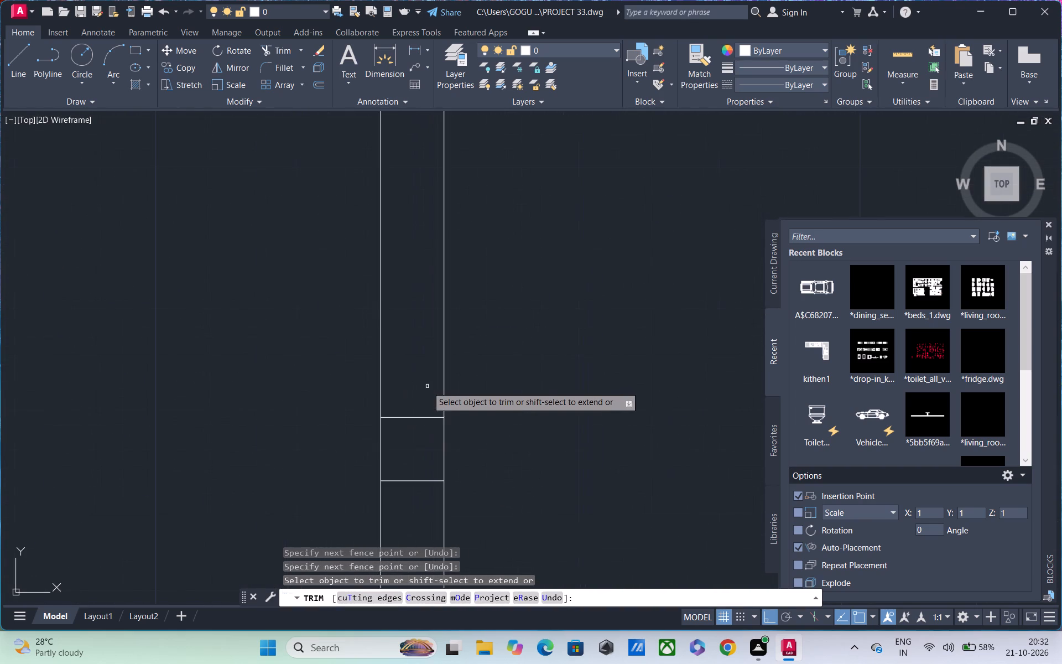
drag(423, 375, 422, 494)
scroll(441, 452, down, 5)
middle_drag(579, 392, 455, 367)
scroll(570, 404, up, 3)
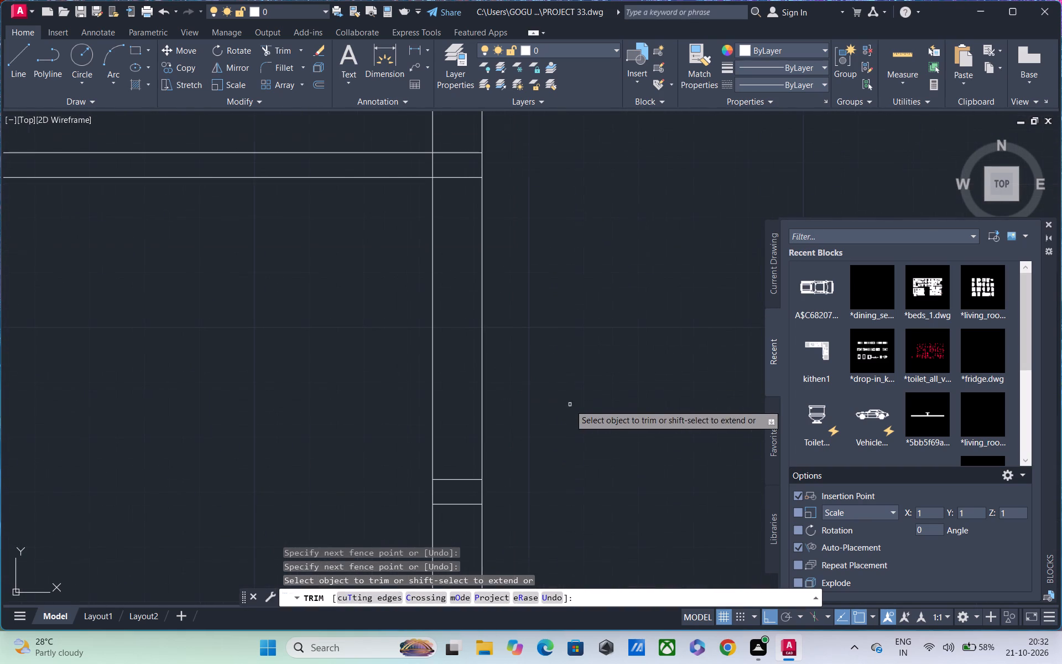
drag(466, 429, 470, 535)
Trim the lines crossing where the upper interior horizontal wall meets the left exterior wall, leaving an open T-junction.
scroll(464, 497, down, 5)
middle_drag(361, 477, 445, 431)
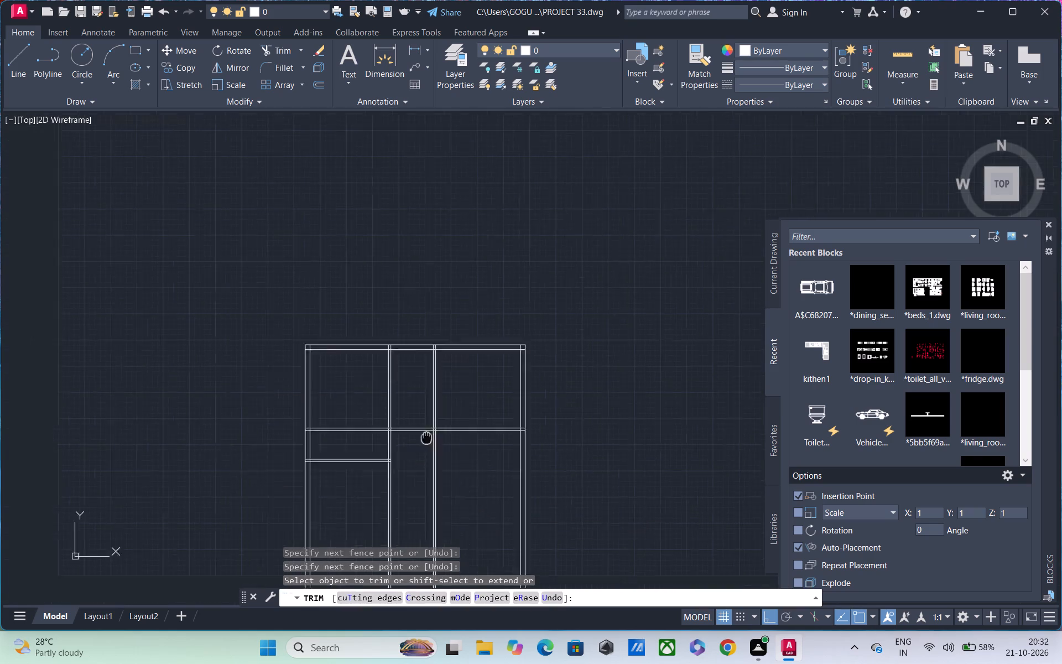
middle_drag(445, 431, 470, 417)
scroll(426, 427, up, 3)
scroll(425, 426, down, 3)
middle_drag(422, 427, 461, 391)
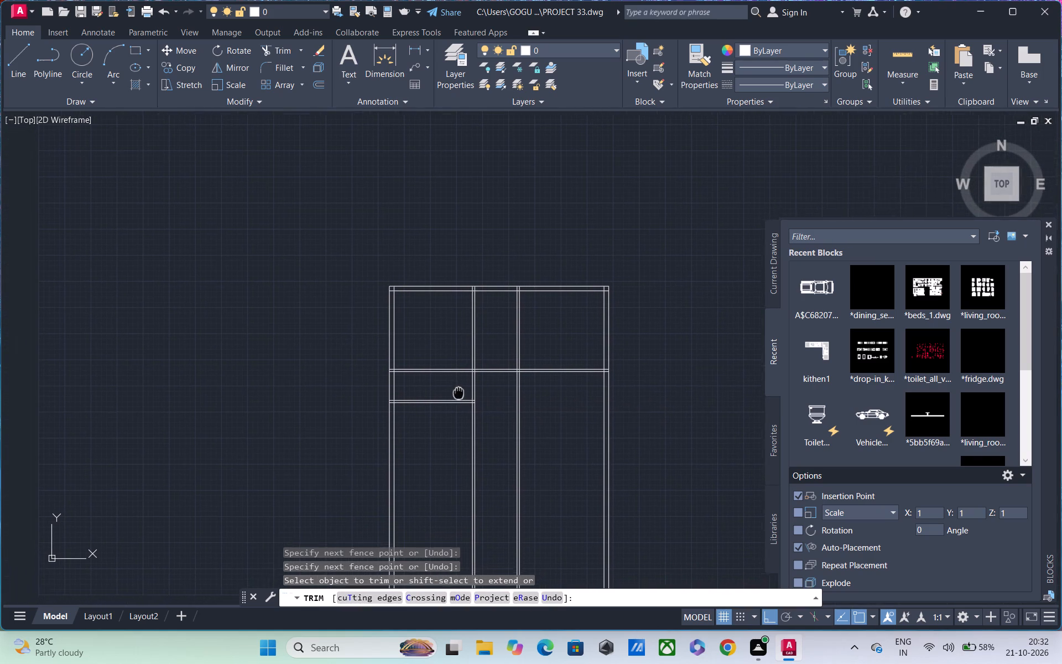
middle_drag(461, 391, 461, 390)
scroll(462, 390, down, 1)
scroll(458, 400, up, 3)
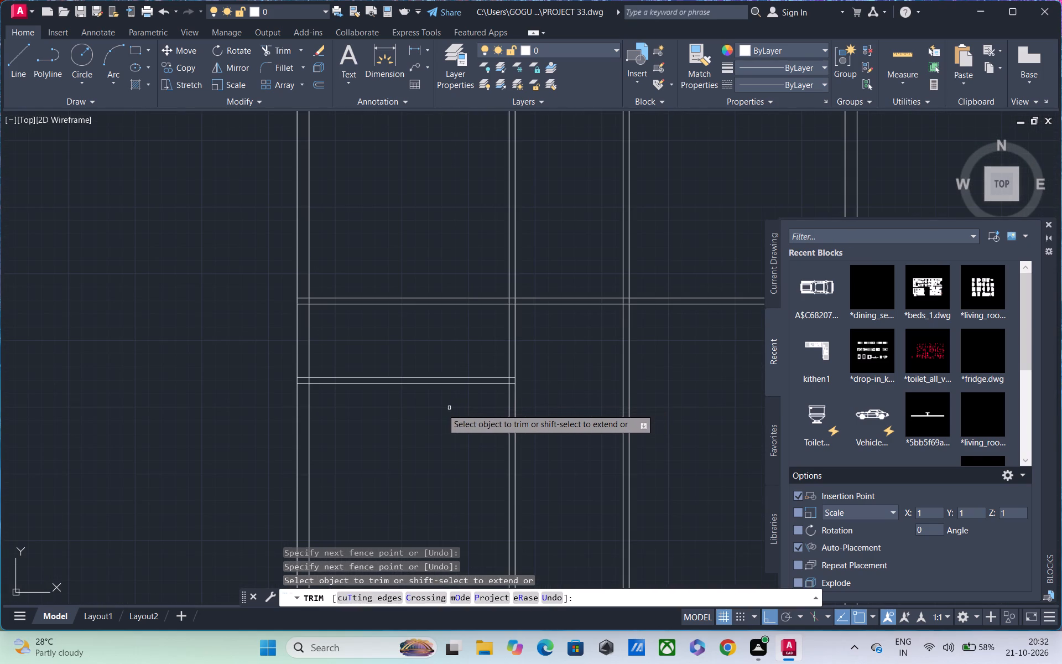
scroll(315, 326, up, 2)
scroll(287, 283, up, 2)
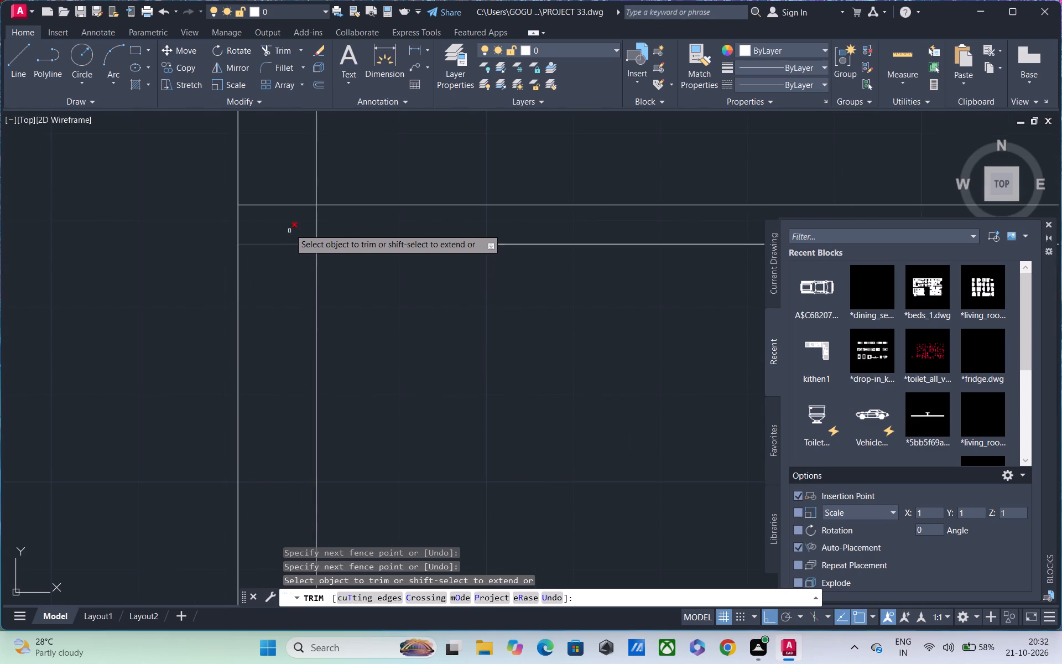
drag(290, 225, 334, 227)
drag(298, 195, 296, 279)
Trim the lines crossing where the lower interior horizontal wall meets the left exterior wall, leaving an open T-junction.
scroll(296, 279, down, 3)
middle_drag(285, 349, 314, 263)
scroll(325, 299, up, 4)
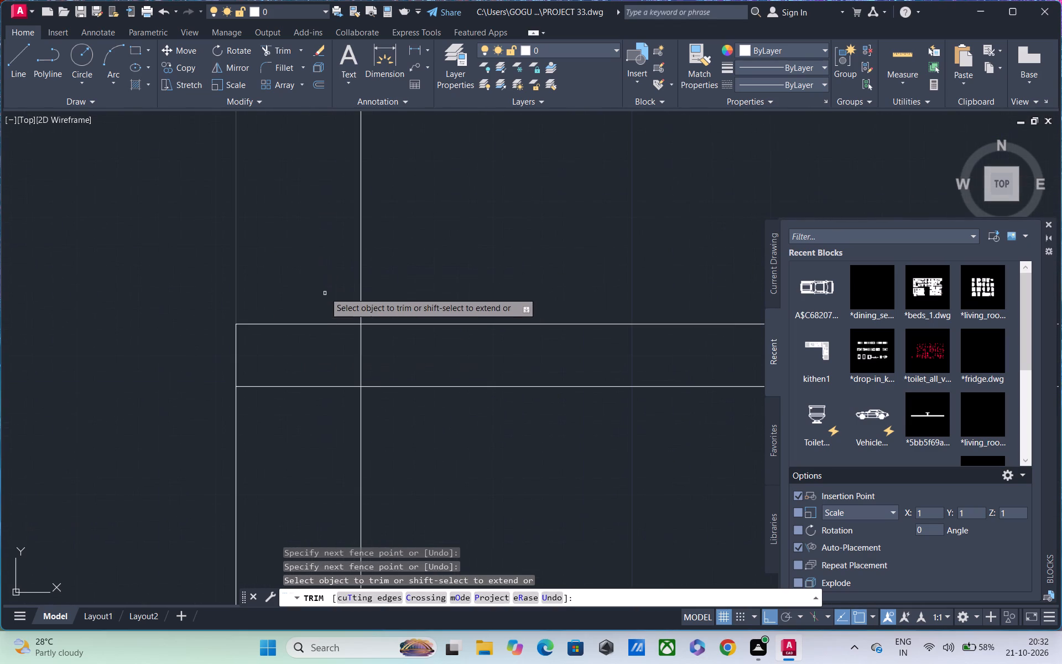
key(Escape)
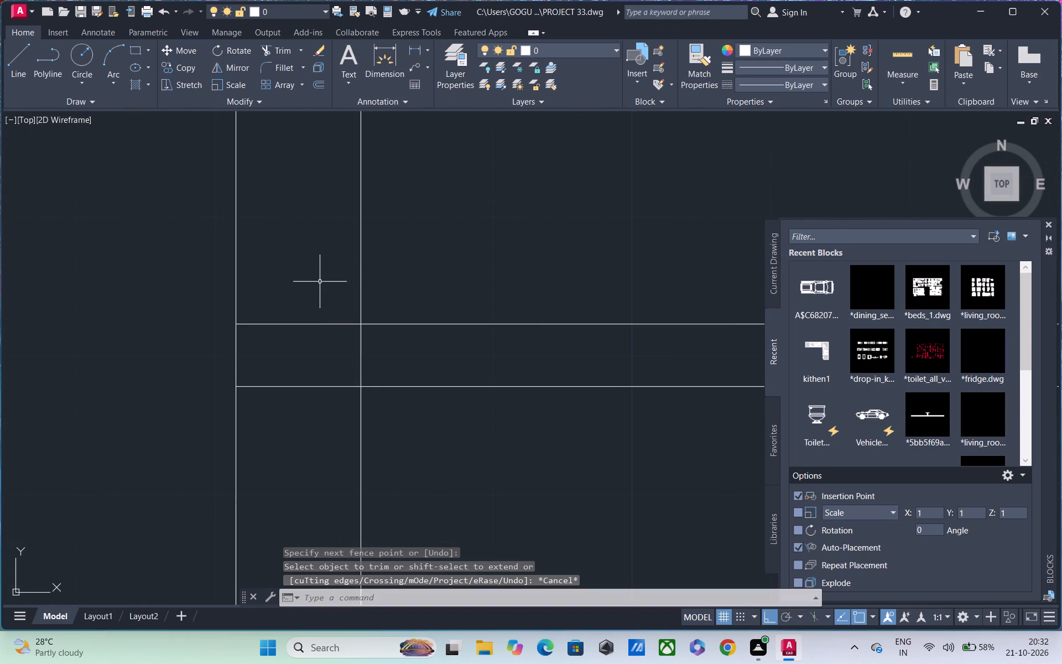
key(space)
drag(319, 283, 315, 400)
drag(302, 364, 388, 365)
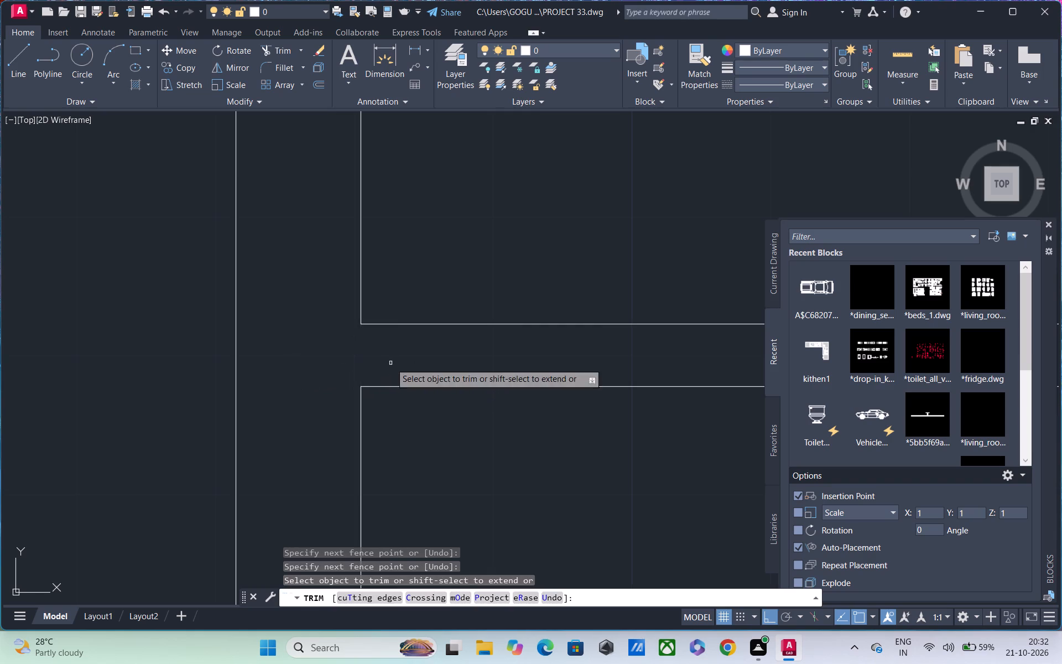
scroll(392, 361, down, 5)
middle_drag(522, 310, 389, 349)
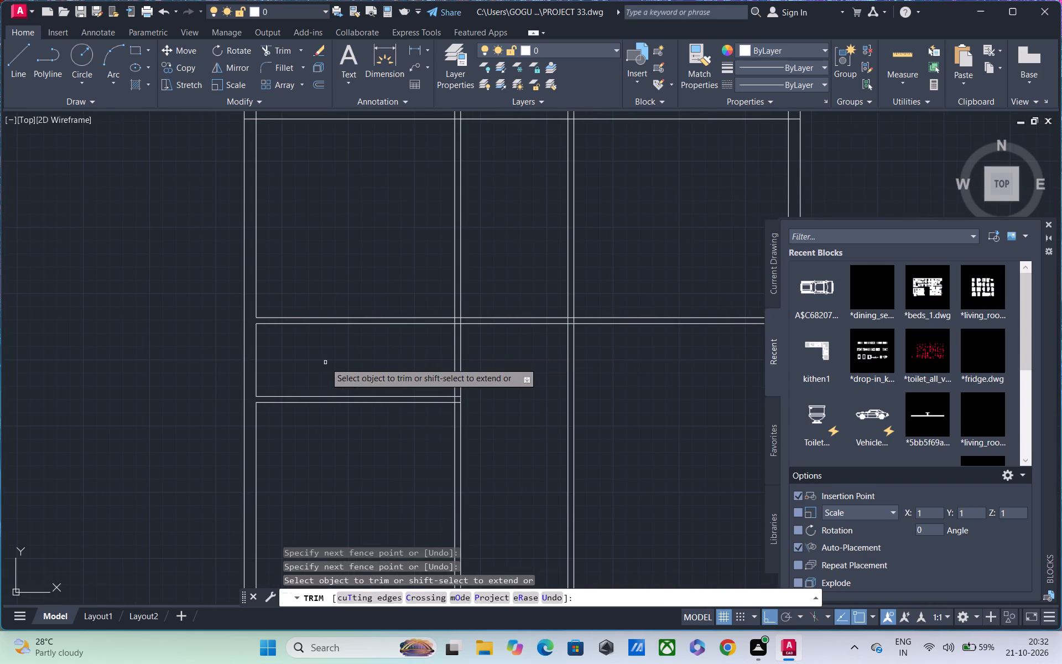
key(space)
Offset the left exterior wall's inner line between the two interior horizontal walls 7' to the right.
text(O)
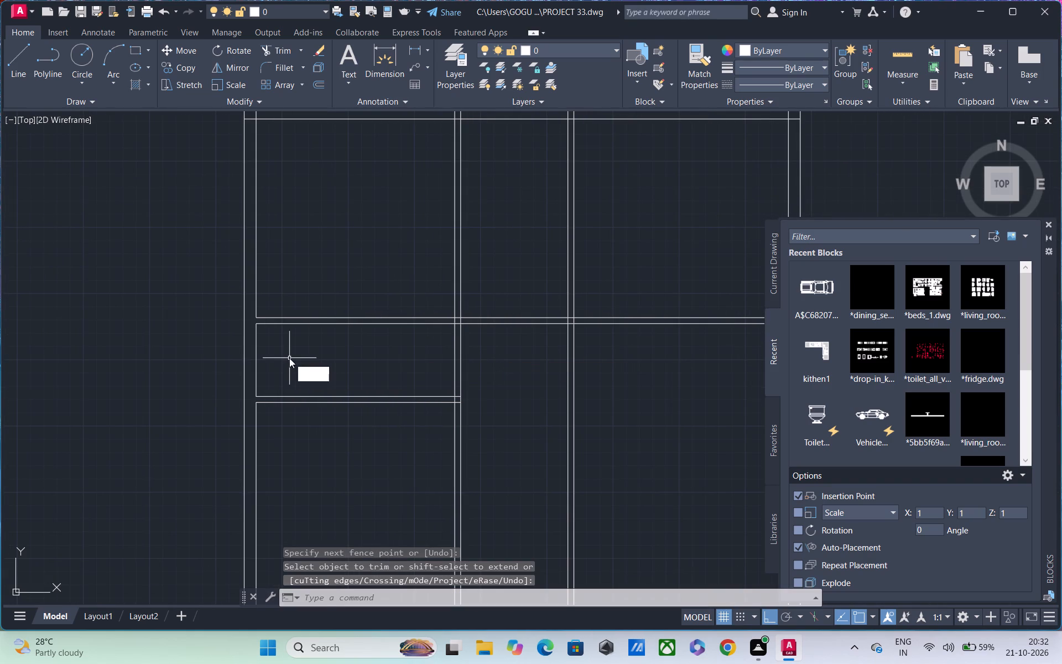
key(space)
text(7')
key(Return)
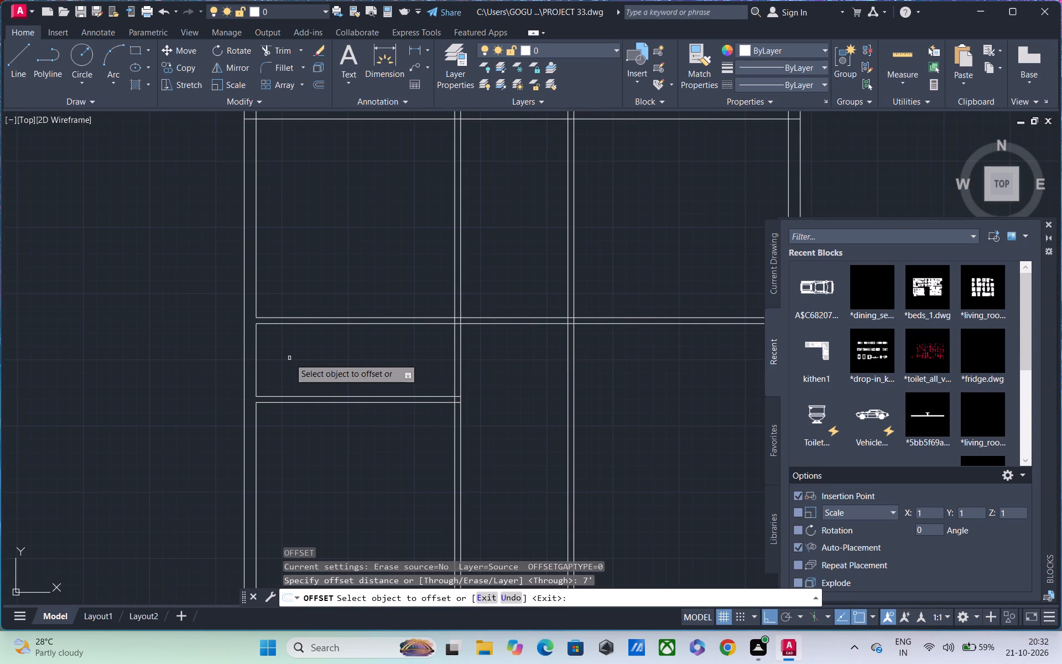
click(257, 359)
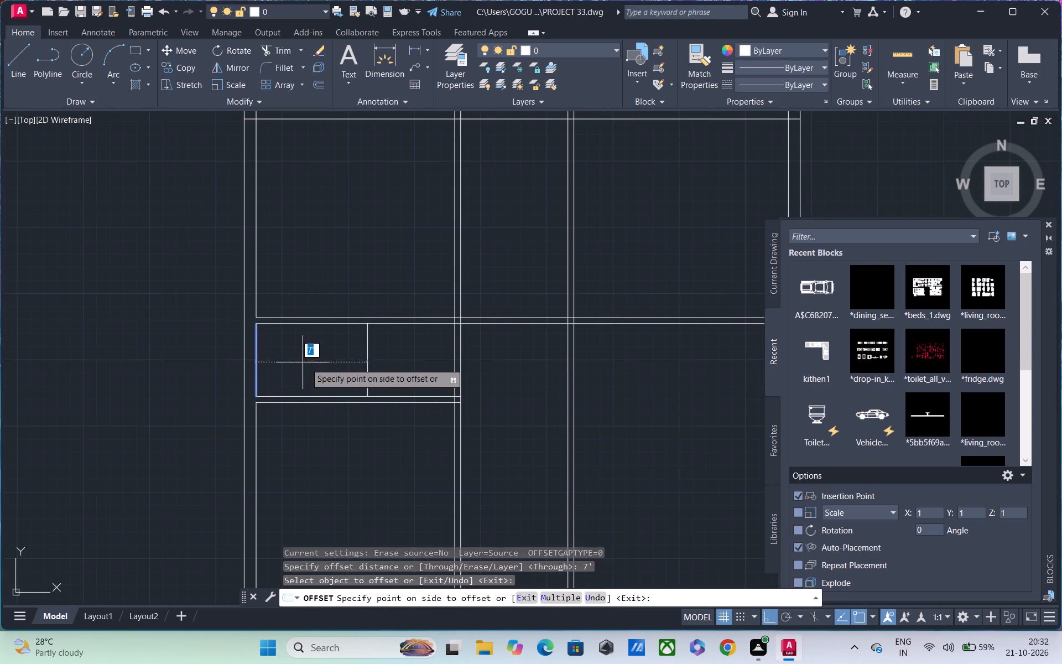
click(312, 363)
Offset the new short vertical line 4.5" to the right to form the partition wall.
click(368, 362)
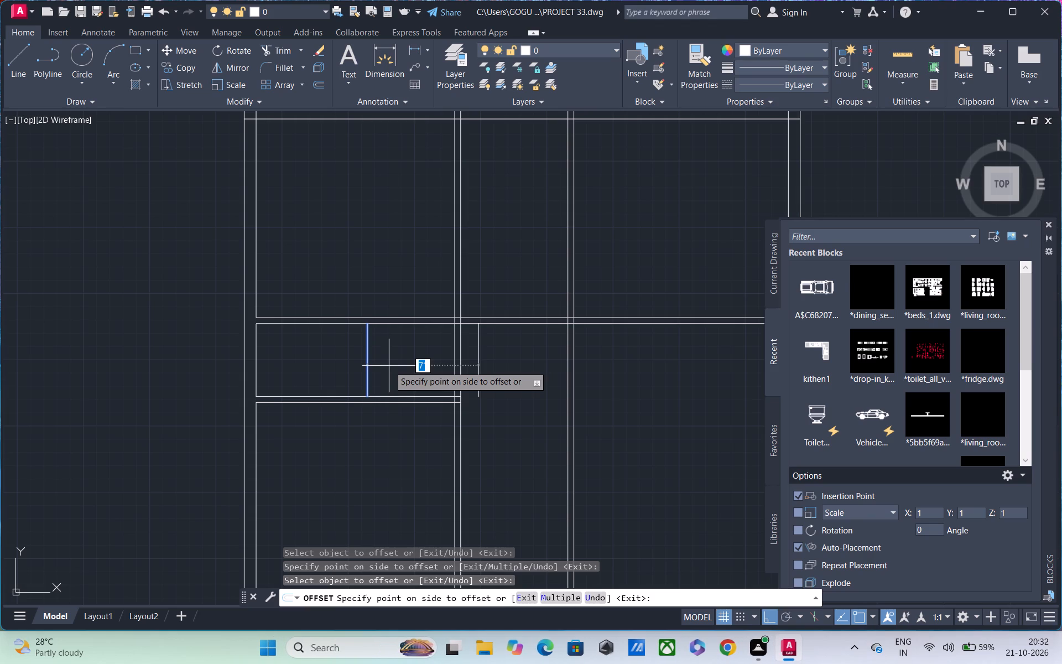
text(4.5)
key(shift+quotedbl)
key(Return)
Trim both lines of the first interior vertical wall between the upper and lower interior horizontal walls.
scroll(389, 371, down, 4)
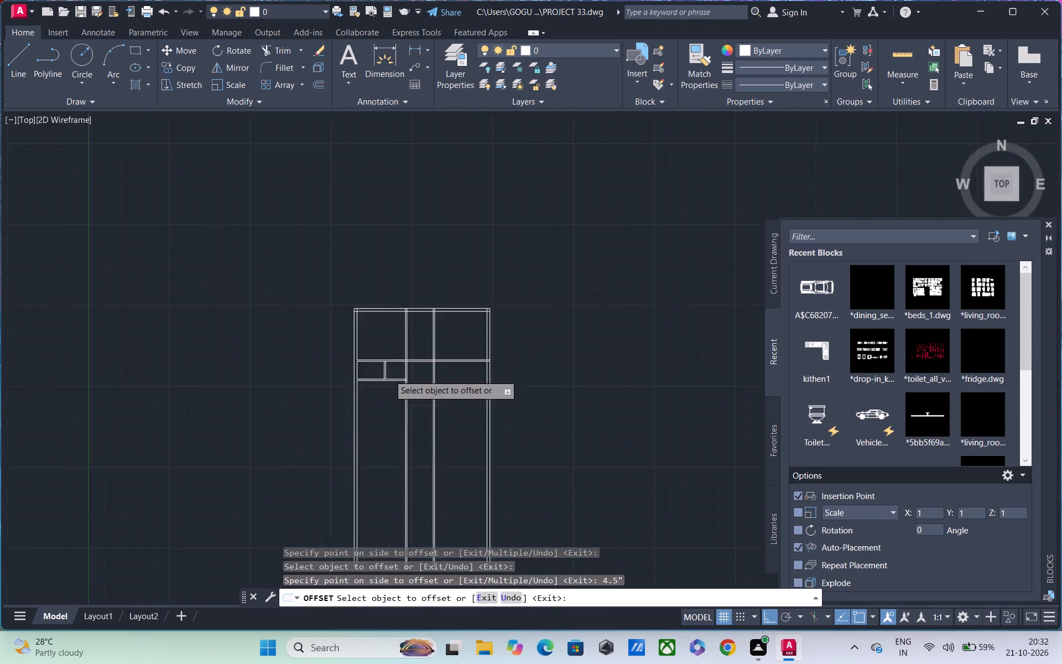
middle_drag(380, 408, 399, 377)
scroll(430, 351, up, 4)
scroll(403, 348, down, 1)
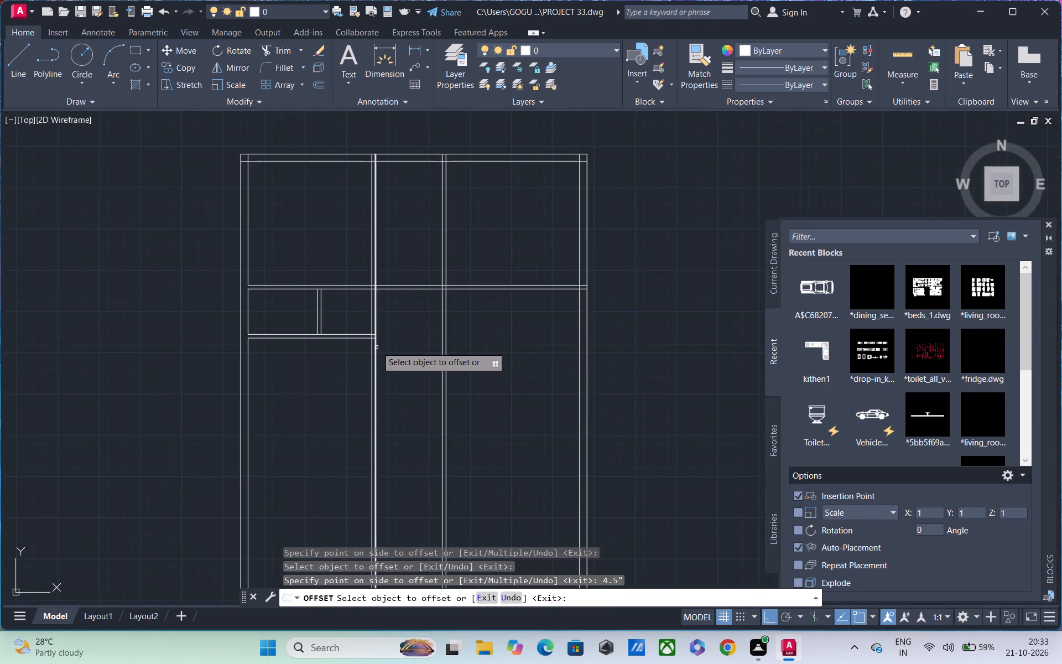
scroll(377, 343, up, 3)
middle_drag(373, 309, 381, 429)
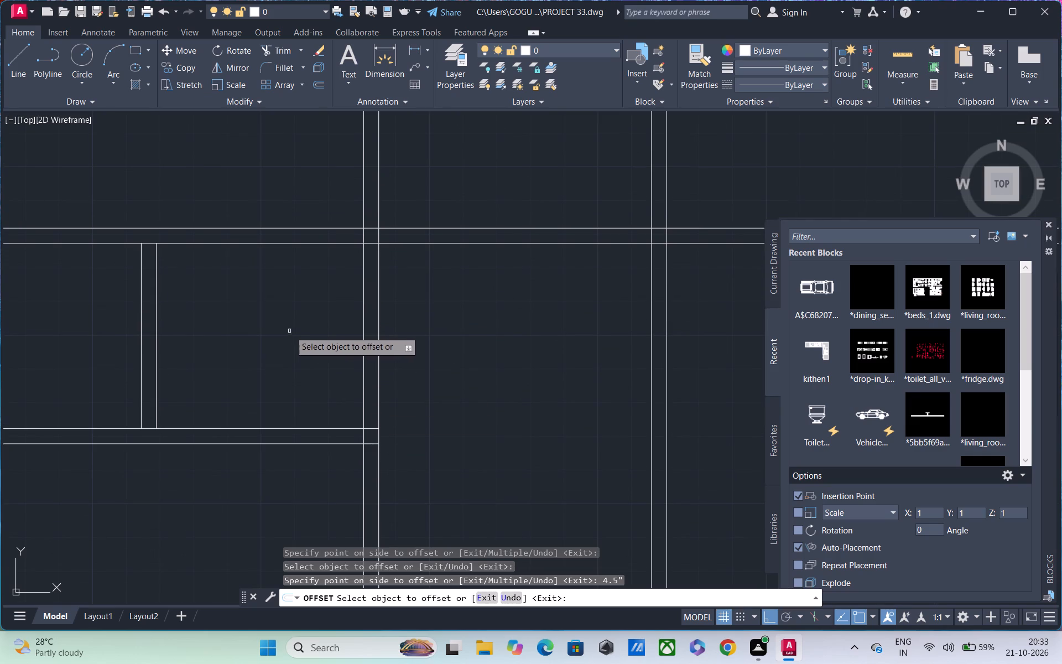
scroll(309, 333, up, 2)
scroll(315, 329, down, 3)
drag(317, 330, 334, 333)
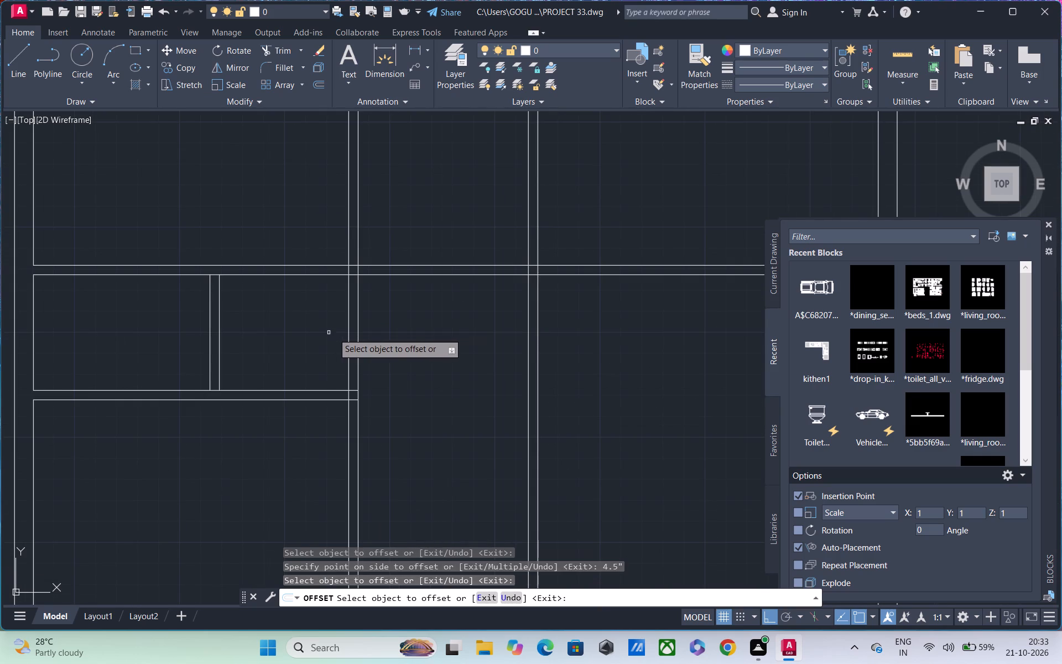
drag(334, 333, 373, 338)
drag(386, 329, 341, 350)
key(space)
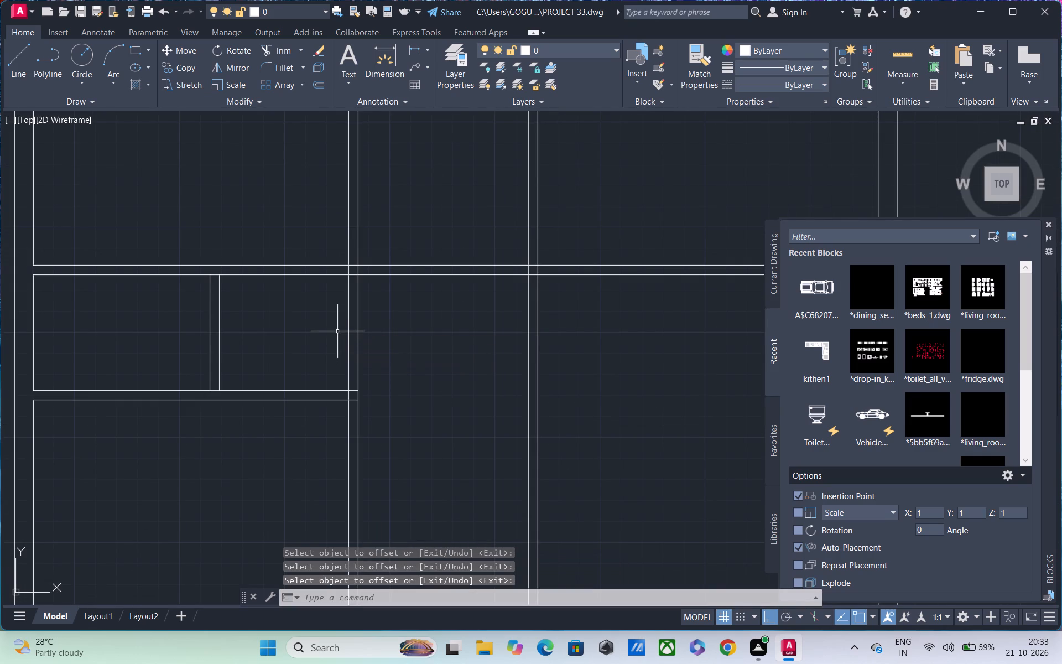
text(TR)
key(space)
drag(336, 329, 380, 342)
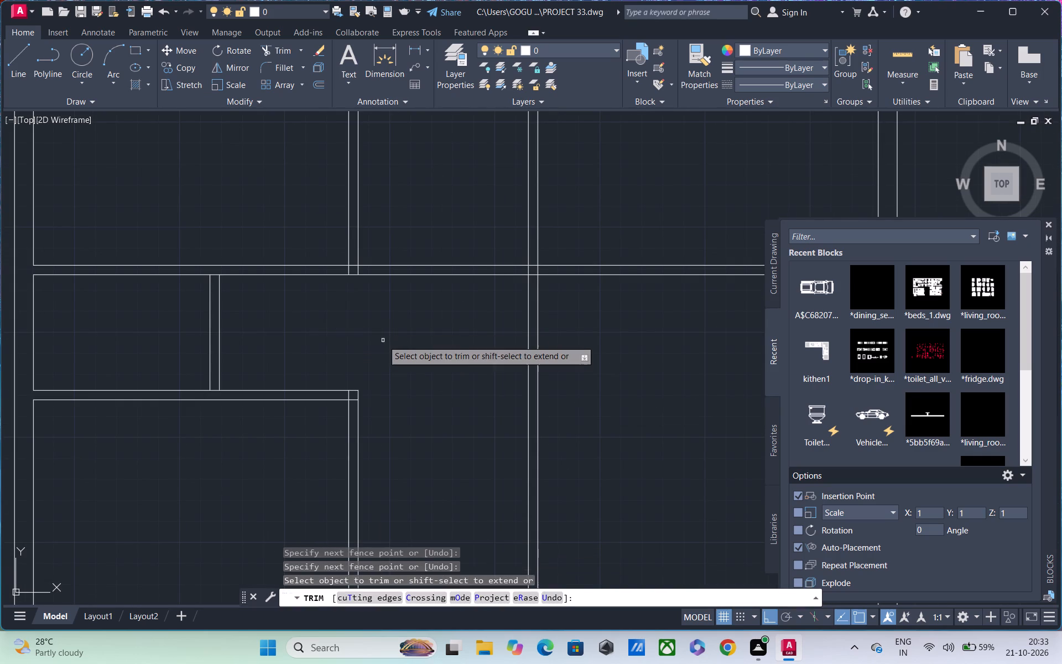
Trim the lines crossing where the second interior vertical wall meets the upper interior horizontal wall, leaving an open cross junction.
scroll(383, 340, down, 4)
middle_drag(396, 344, 391, 377)
middle_drag(393, 380, 393, 365)
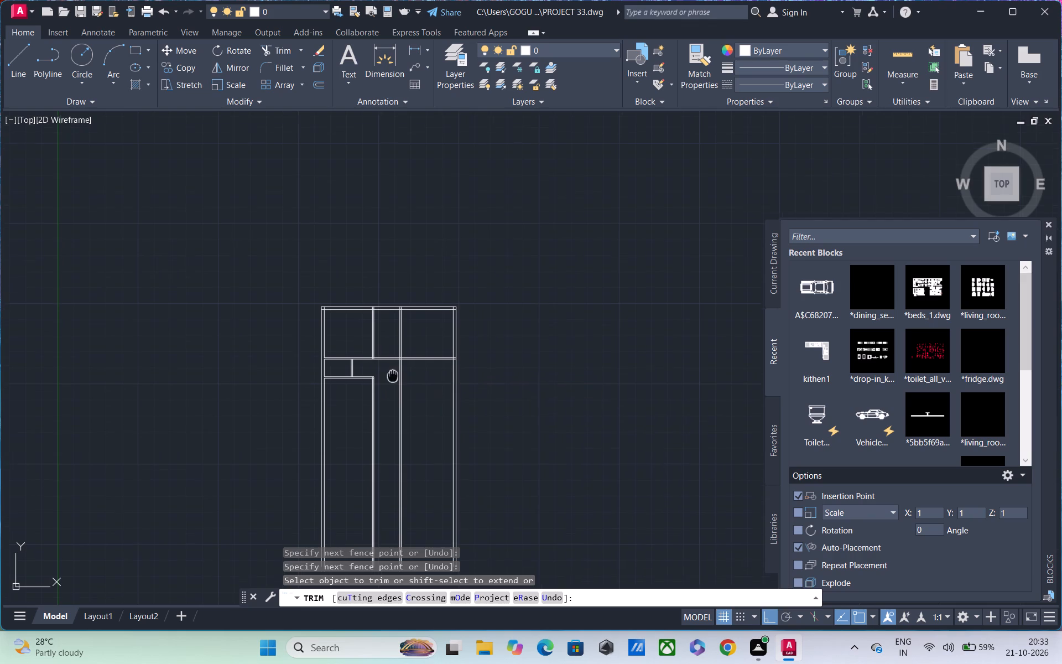
middle_drag(393, 365, 398, 344)
scroll(398, 346, down, 2)
middle_drag(401, 387, 407, 360)
scroll(429, 375, up, 4)
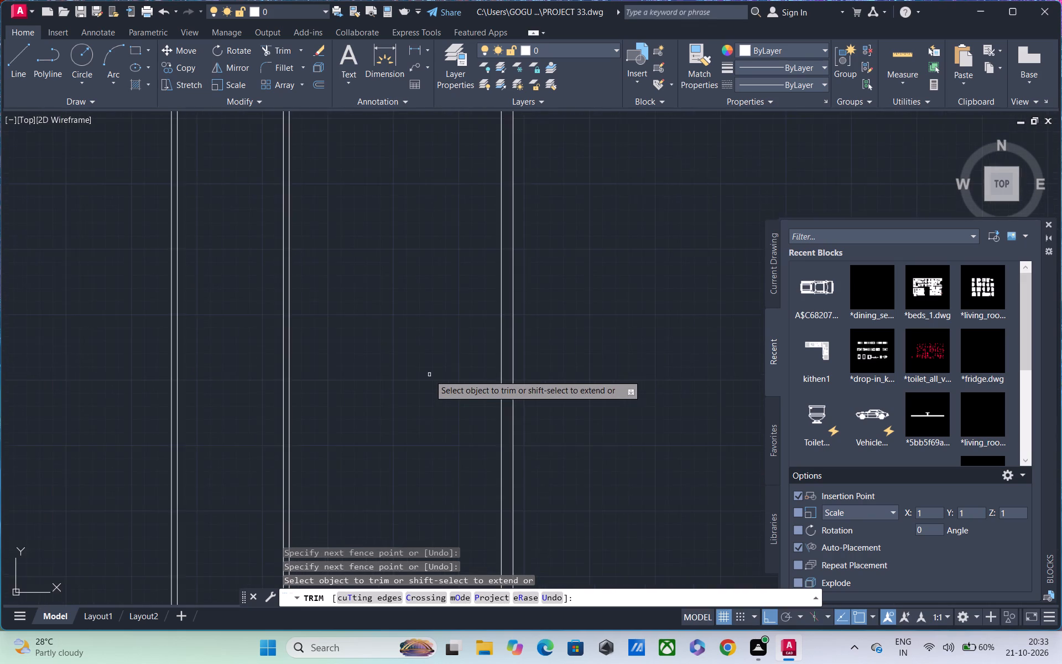
scroll(430, 372, down, 3)
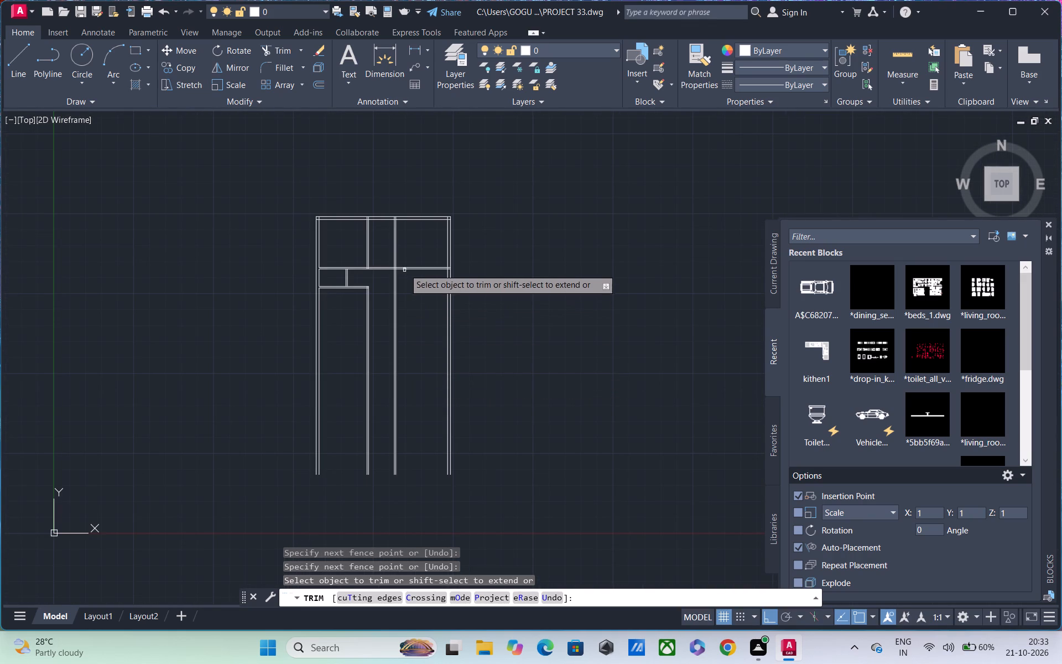
scroll(404, 258, up, 2)
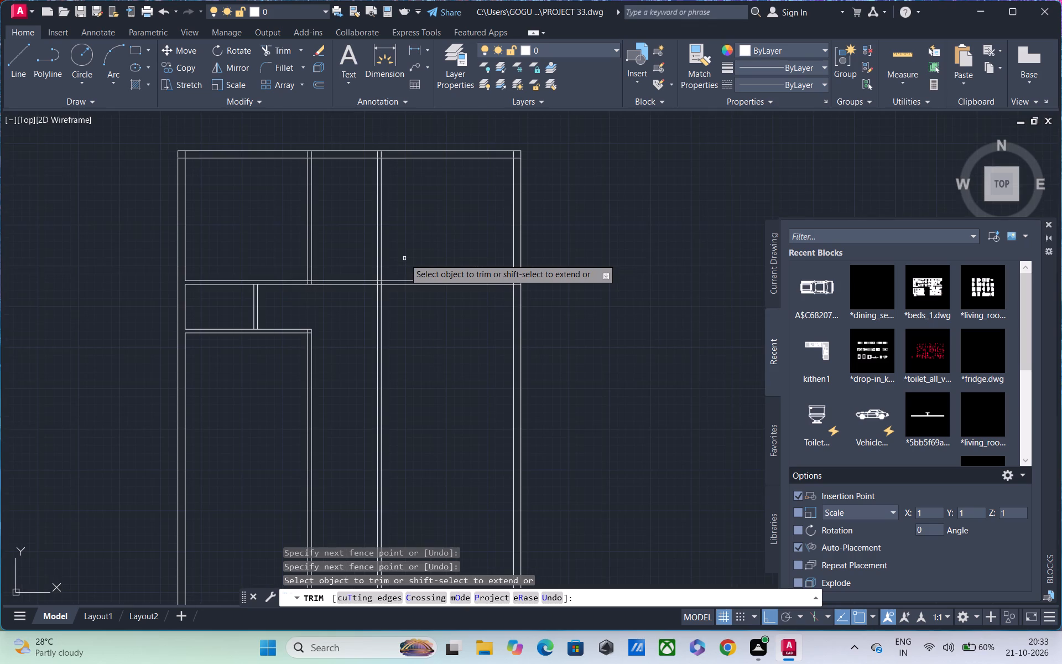
scroll(389, 284, up, 5)
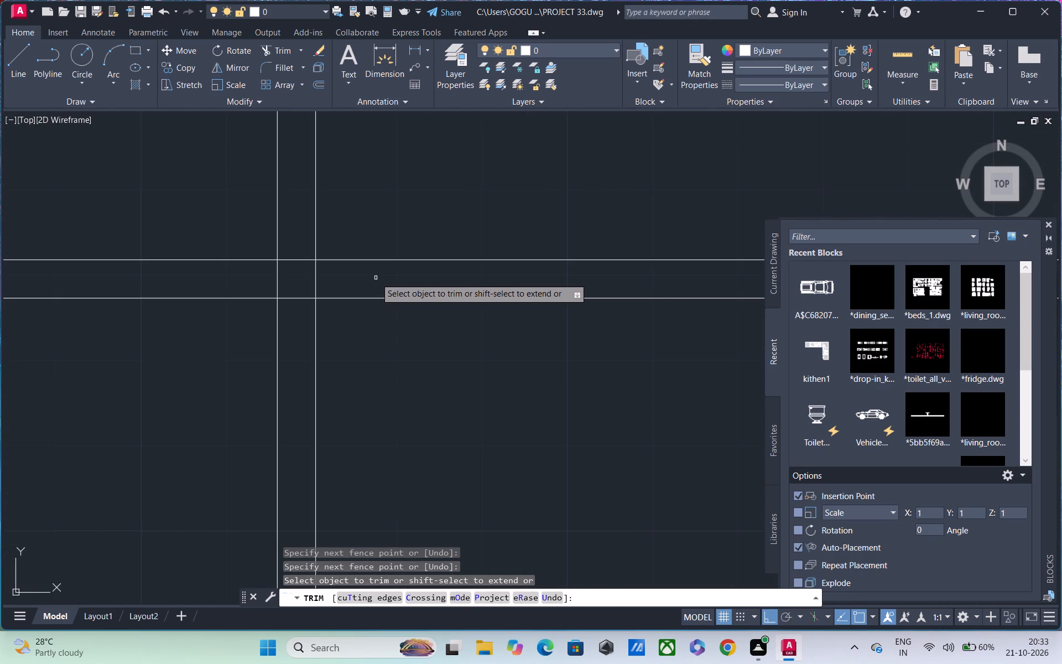
scroll(376, 278, down, 3)
scroll(373, 283, up, 3)
drag(357, 269, 357, 269)
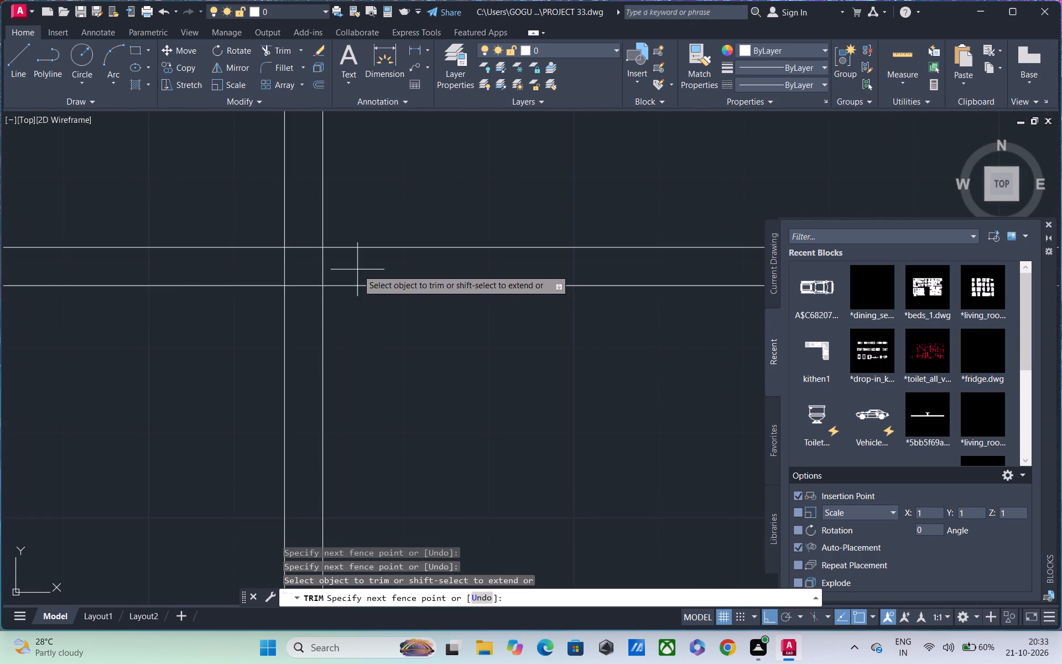
drag(357, 269, 278, 269)
drag(297, 231, 305, 292)
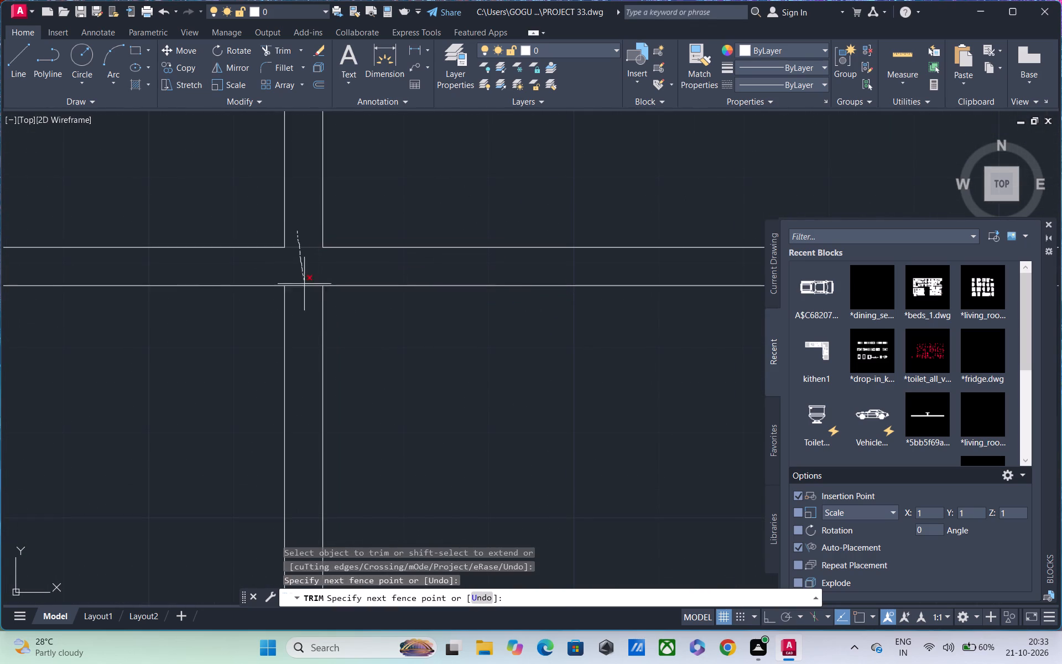
drag(305, 292, 305, 313)
scroll(304, 307, down, 5)
middle_drag(359, 318, 331, 283)
key(space)
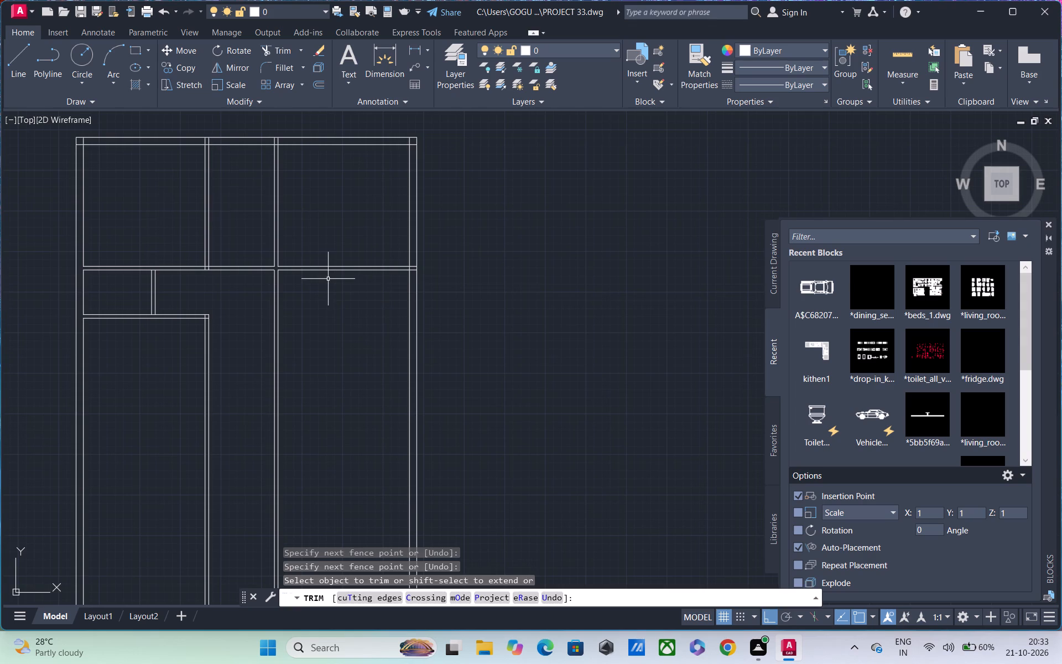
Offset the upper interior horizontal wall's lower line, between the second interior vertical wall and the right exterior wall, 13' downward.
text(O)
key(space)
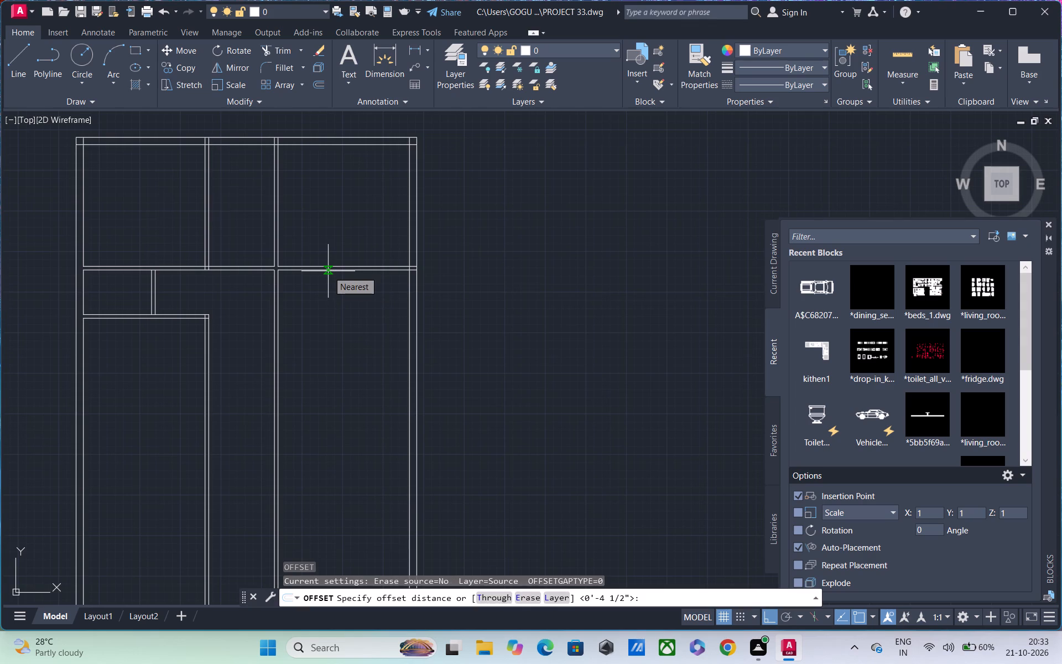
text(13')
key(Return)
scroll(328, 271, up, 3)
click(331, 266)
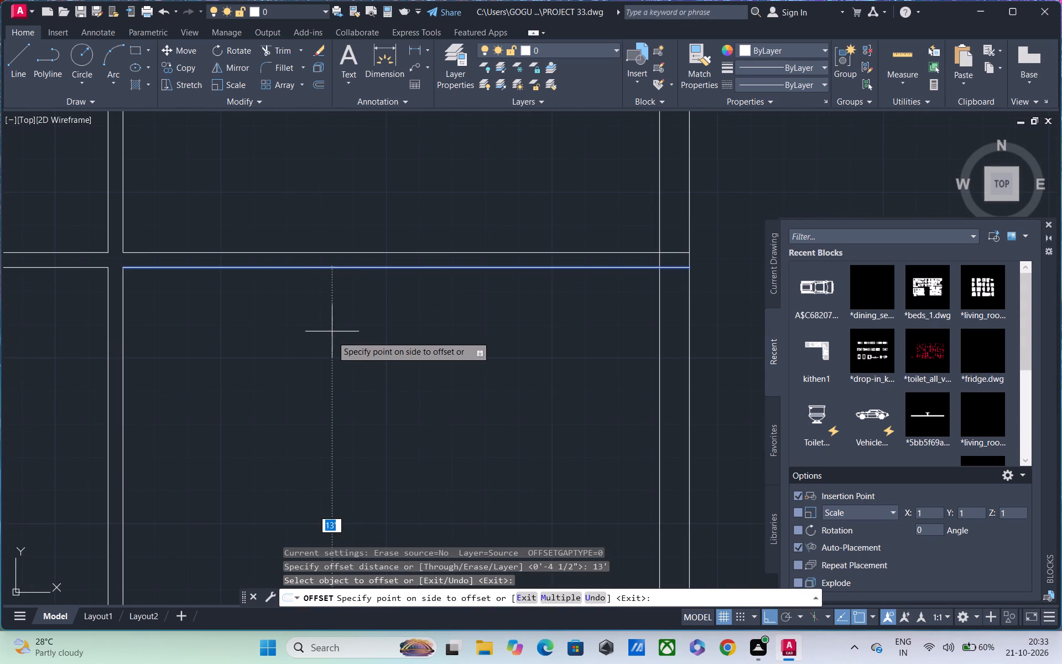
scroll(334, 340, down, 3)
click(334, 340)
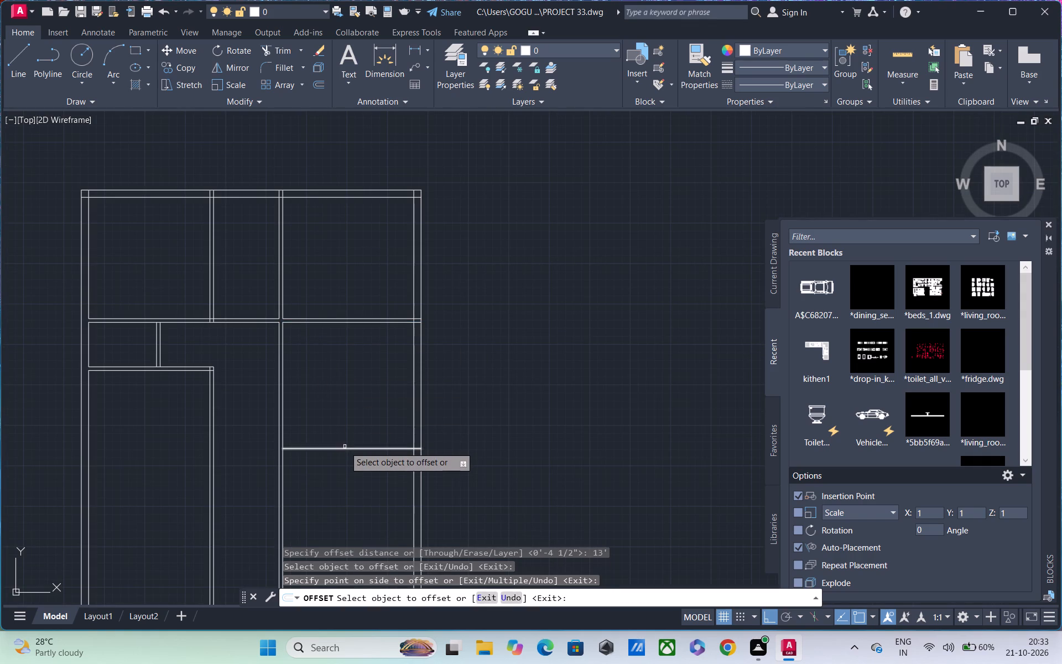
Offset the new horizontal line in the right-hand bay 4.5" downward to form the partition wall.
click(345, 447)
click(347, 449)
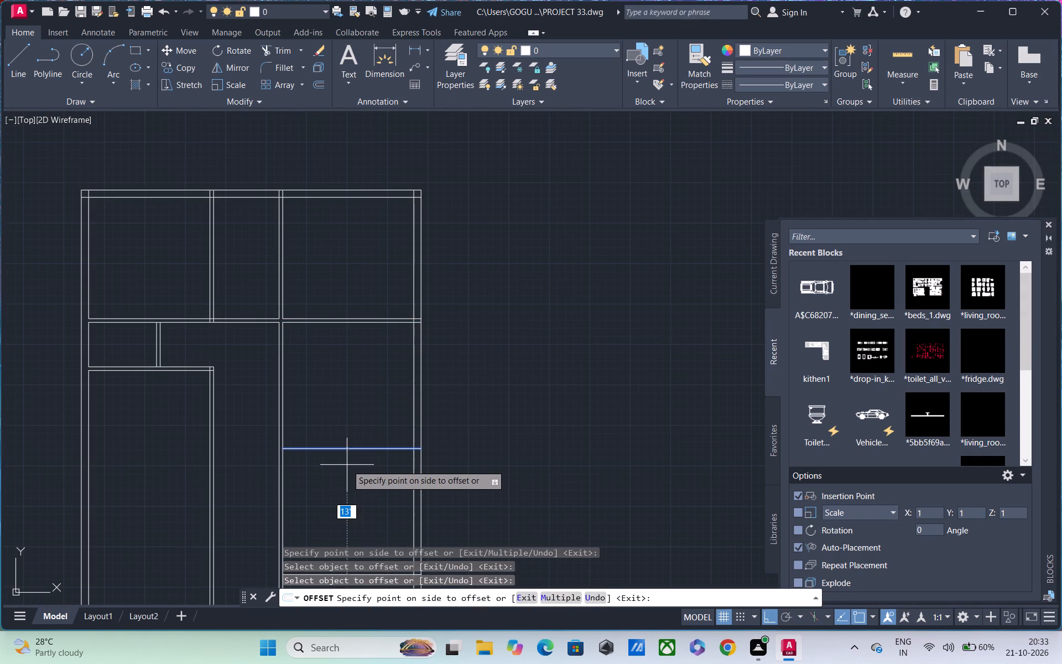
text(4.5")
key(Return)
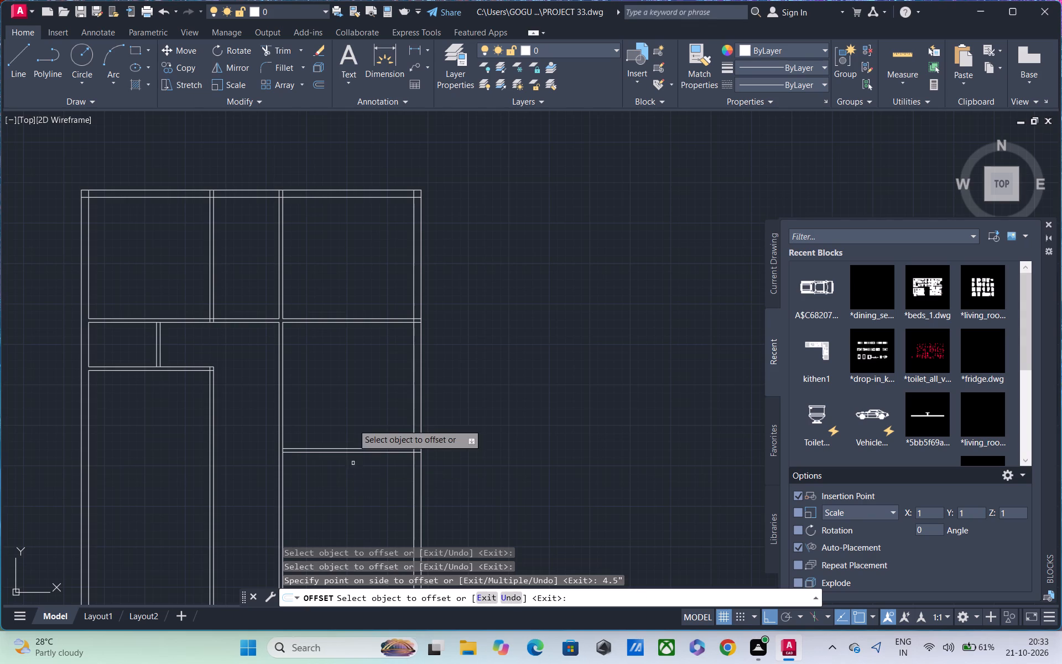
Offset the lower line of the right-hand bay's 4.5" partition wall 12'3" downward.
middle_drag(341, 422, 356, 367)
scroll(351, 401, down, 1)
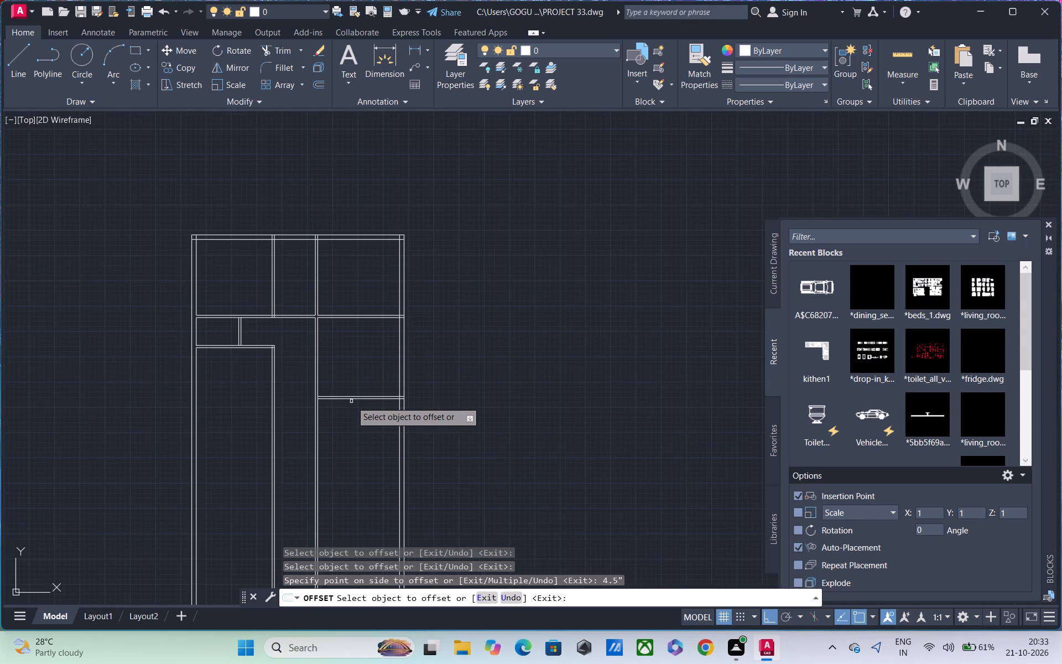
middle_drag(300, 403, 313, 335)
scroll(350, 340, up, 2)
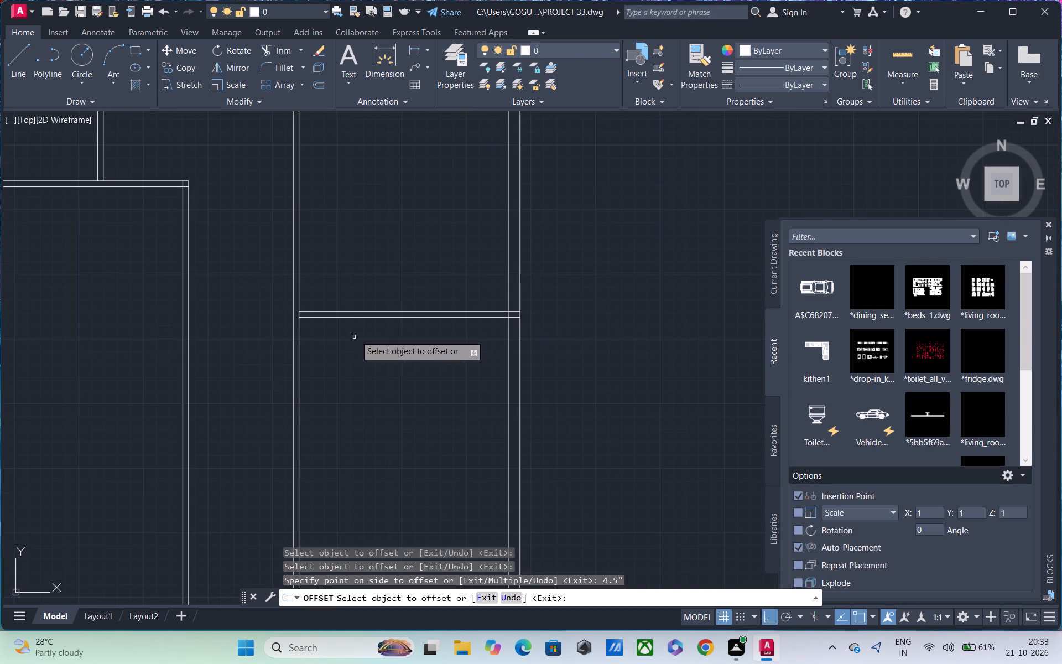
click(370, 317)
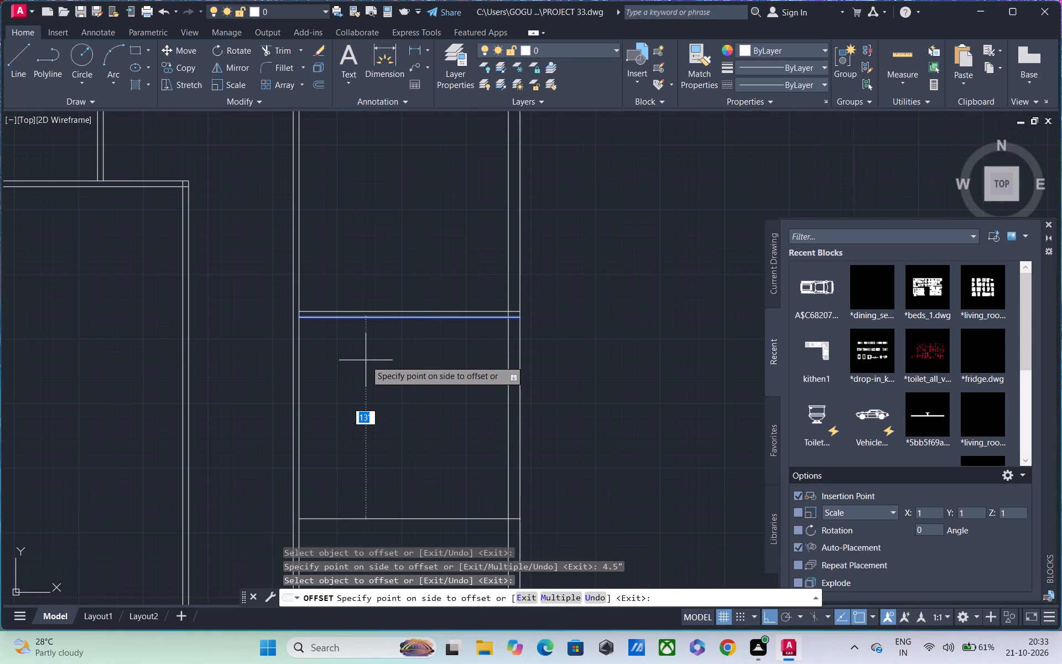
text(2'3)
key(shift+quotedbl)
key(BackSpace)
key(BackSpace)
key(BackSpace)
key(BackSpace)
text(12'3)
key(shift+quotedbl)
key(Return)
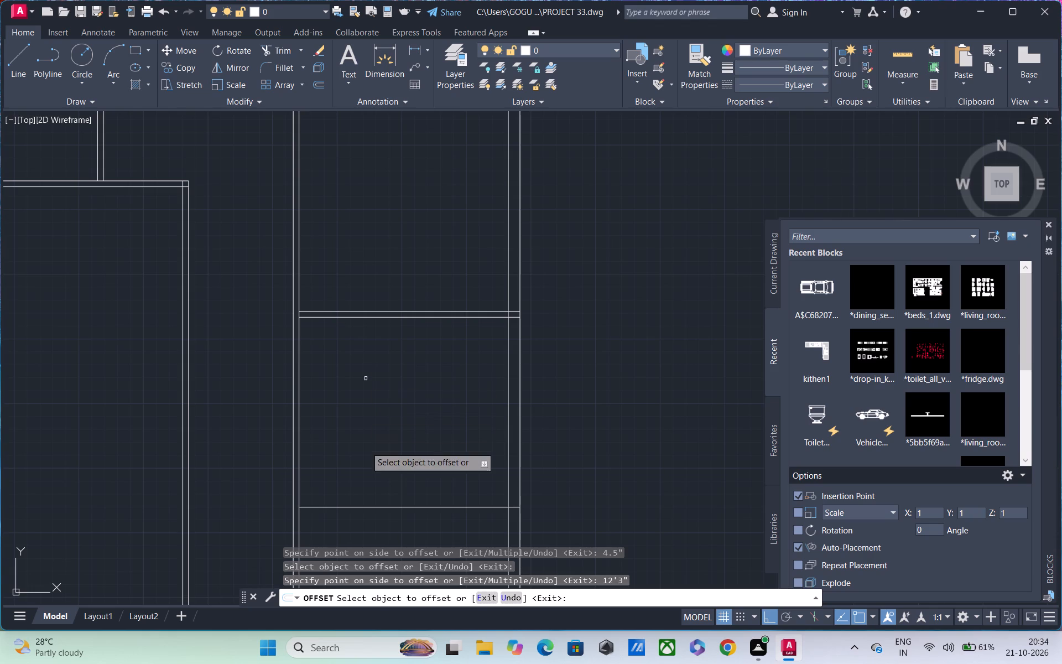
Offset the new lowest horizontal line 9" downward to form a thicker wall, and end the Offset command.
middle_drag(365, 501, 412, 401)
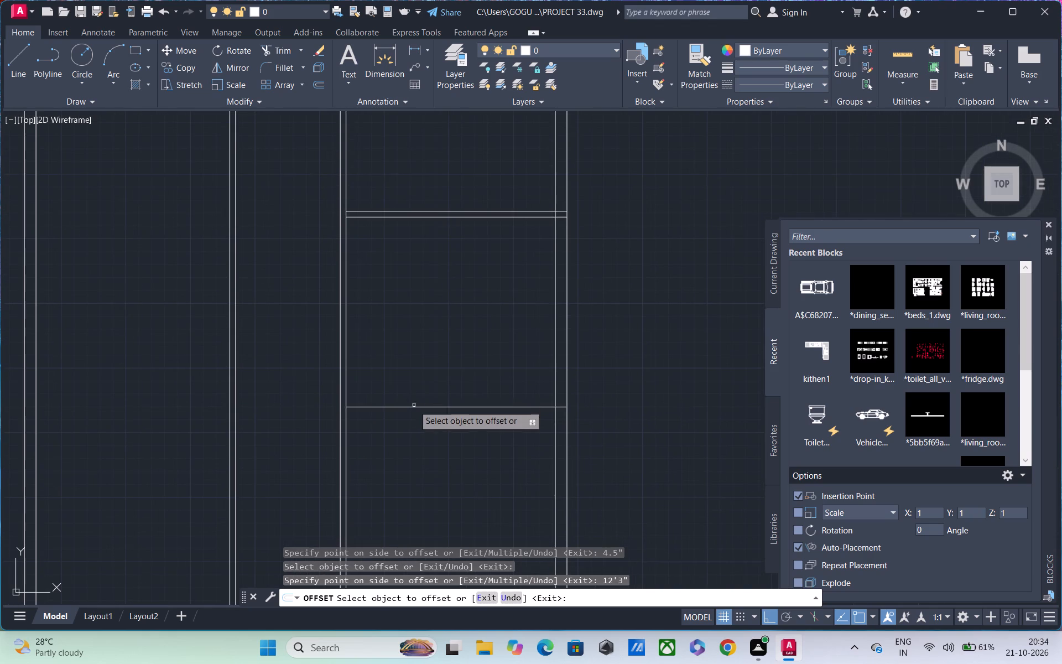
click(414, 406)
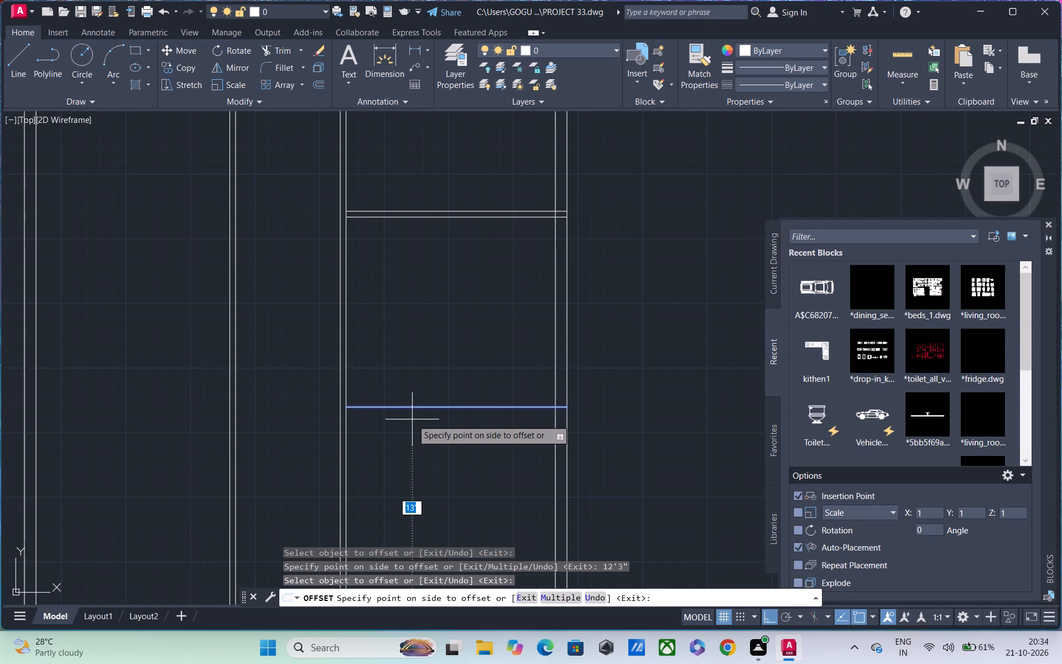
text(9")
key(Return)
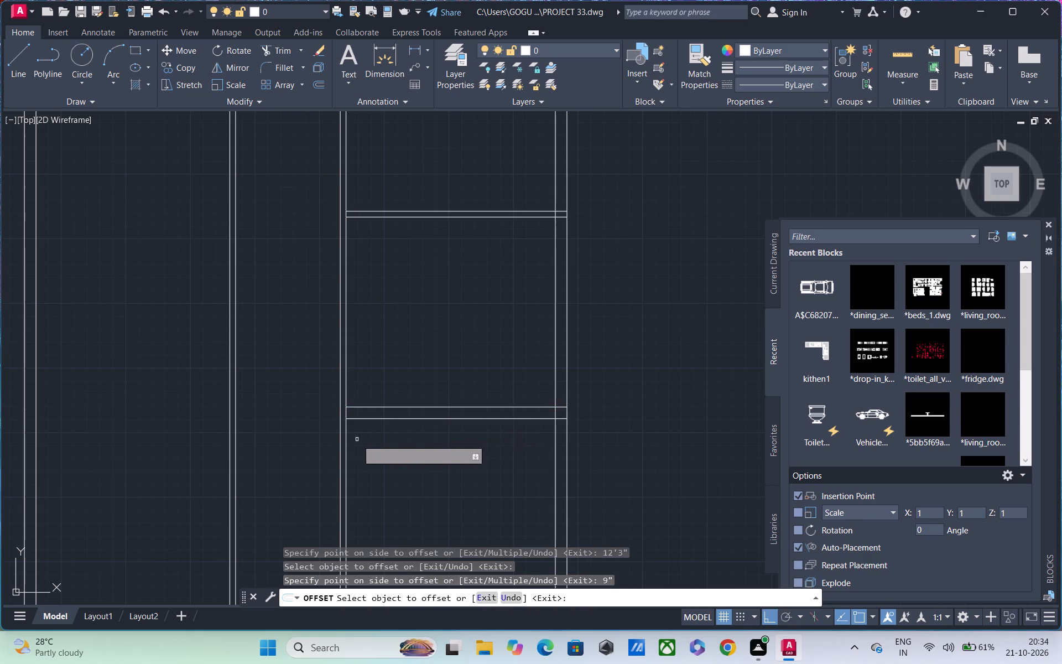
key(e)
key(x)
key(space)
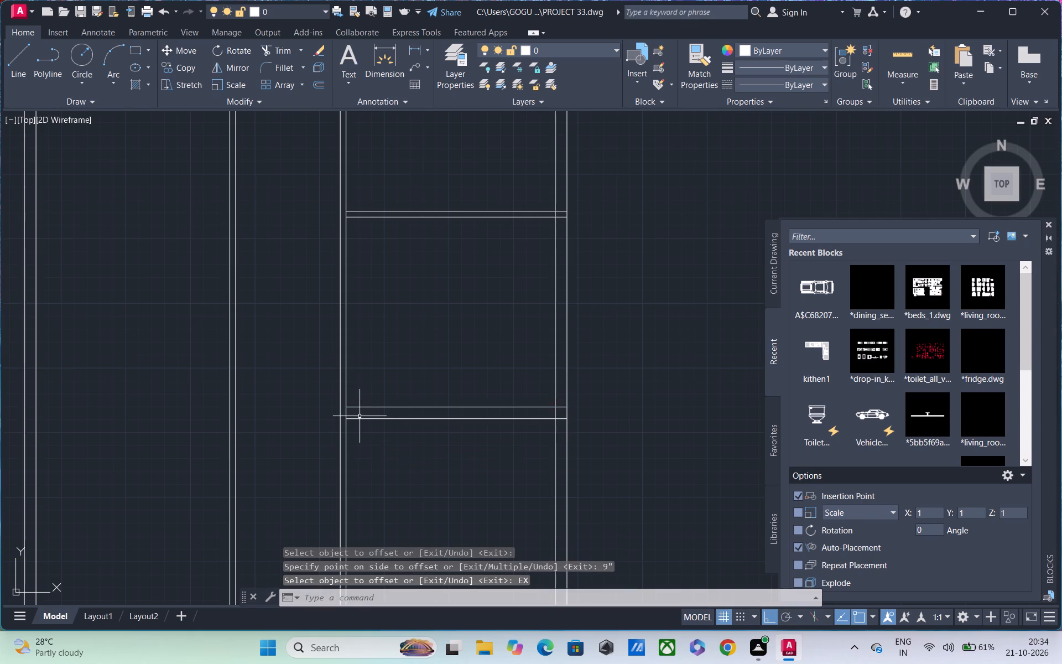
Extend the 9" wall's two lines across to the left exterior wall, the upper to its inner line and the lower to its outer line.
text(EX)
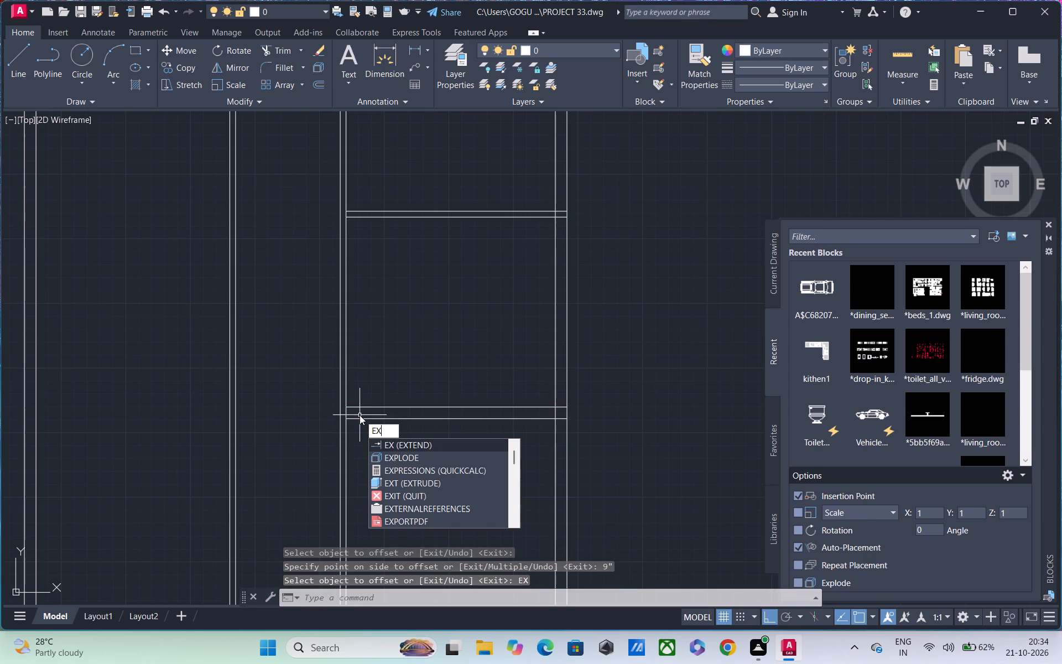
key(space)
click(360, 419)
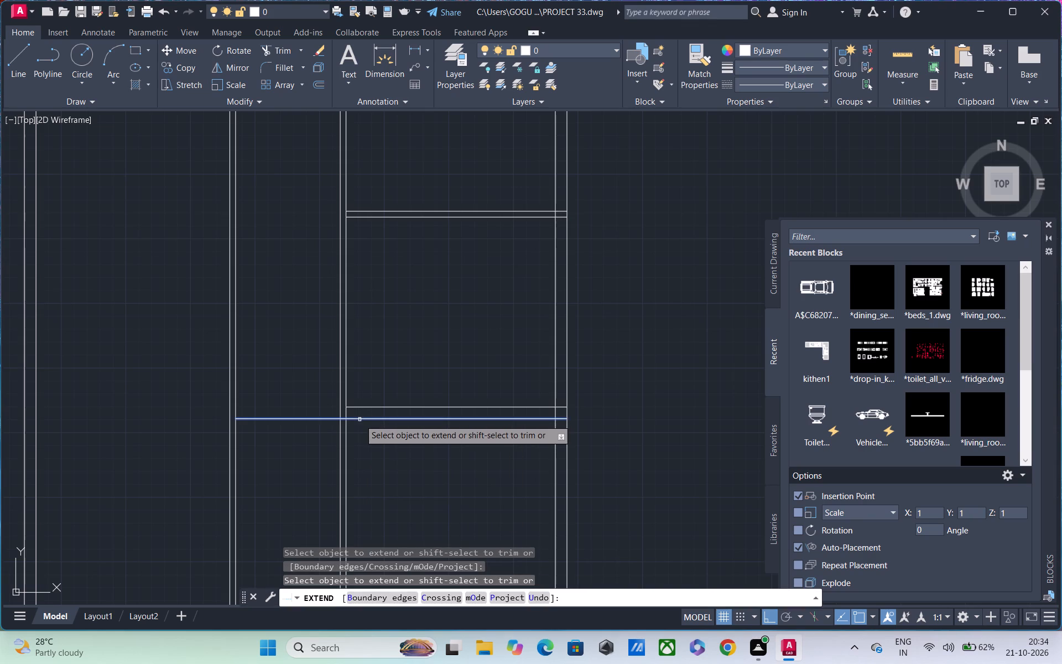
click(364, 419)
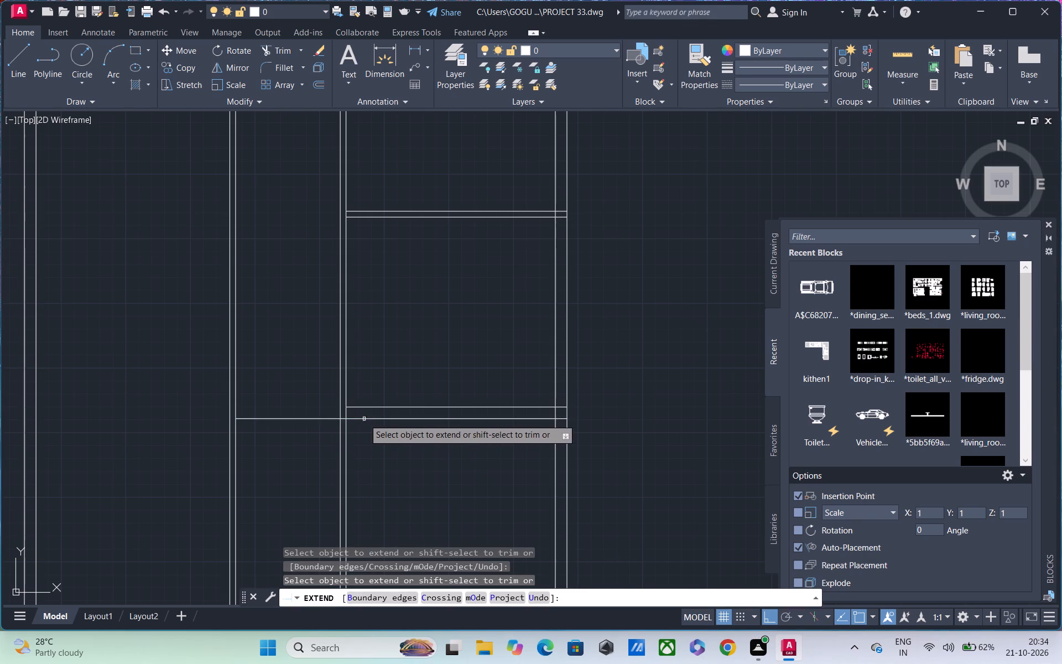
click(306, 418)
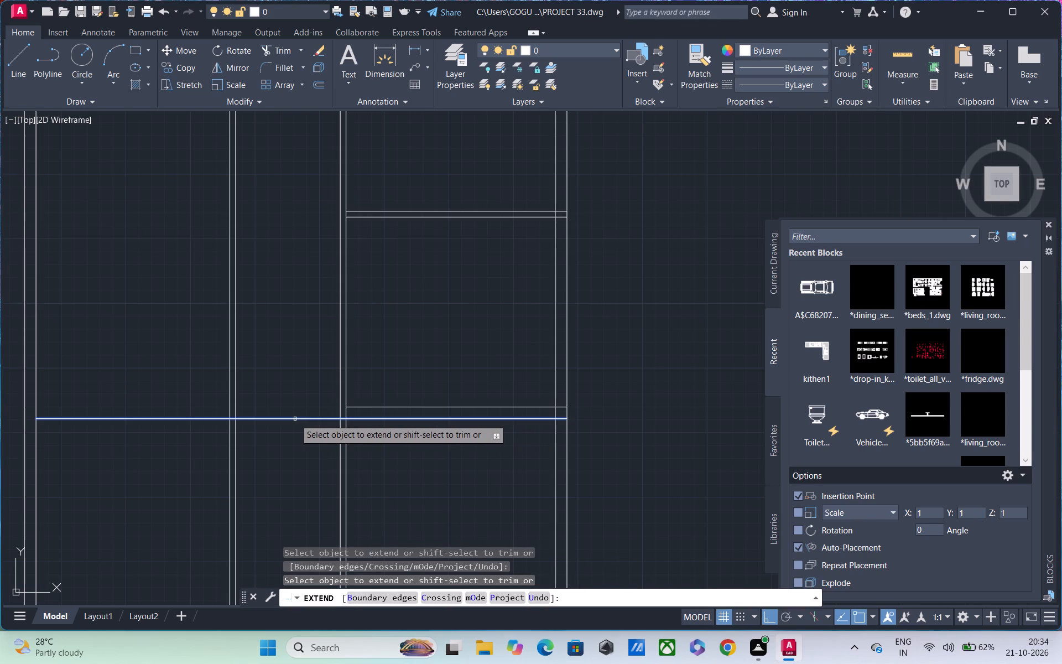
click(295, 419)
click(379, 407)
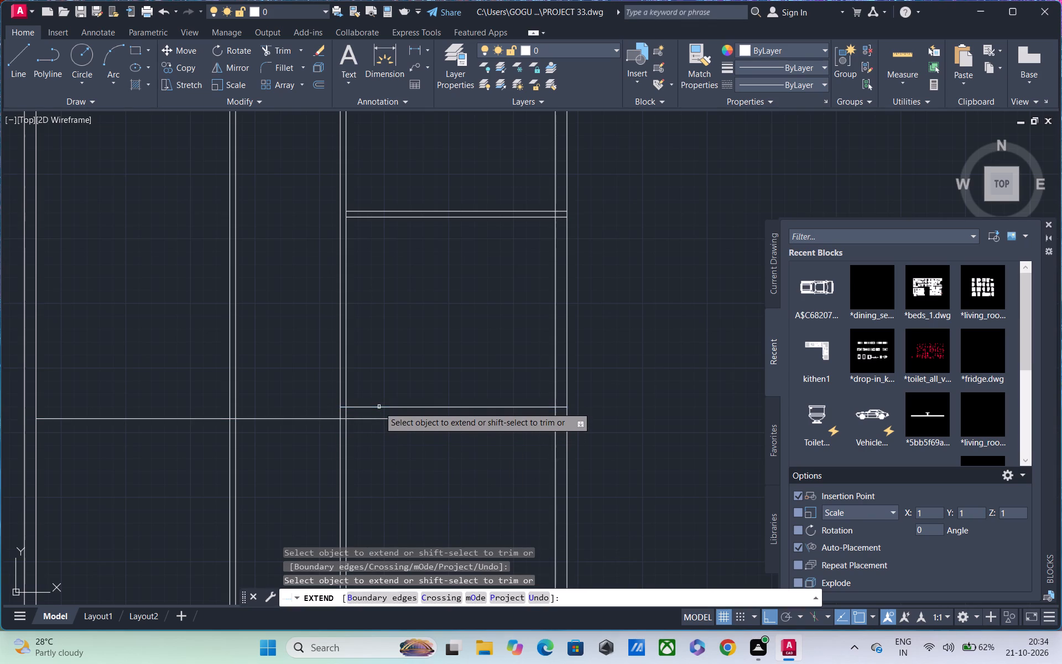
click(379, 406)
click(379, 406)
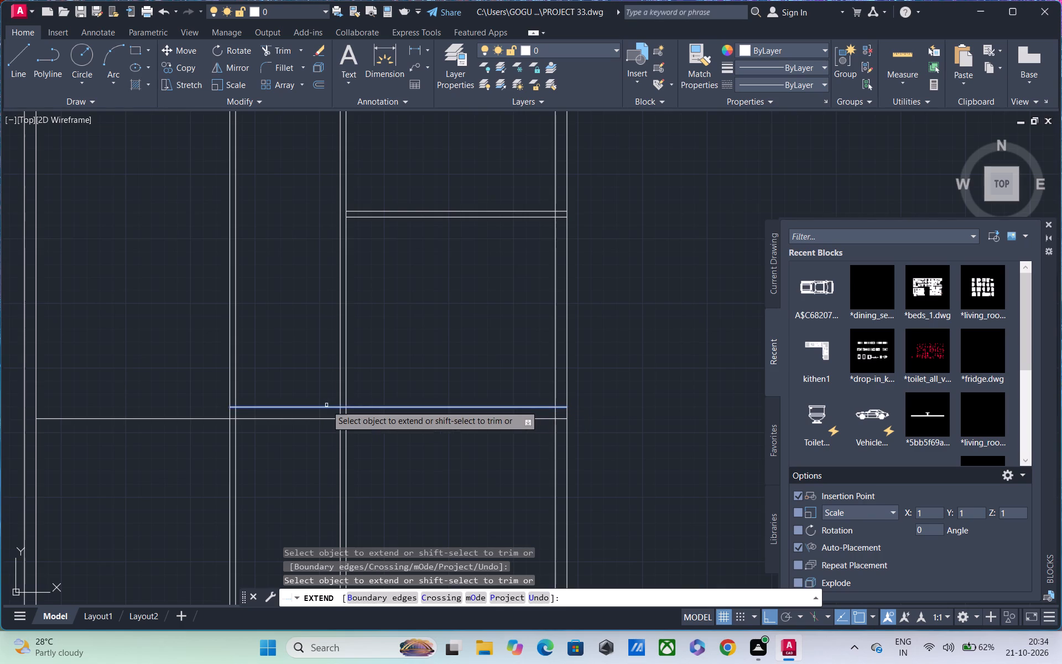
click(326, 405)
click(304, 405)
scroll(304, 405, down, 1)
middle_drag(329, 405, 352, 405)
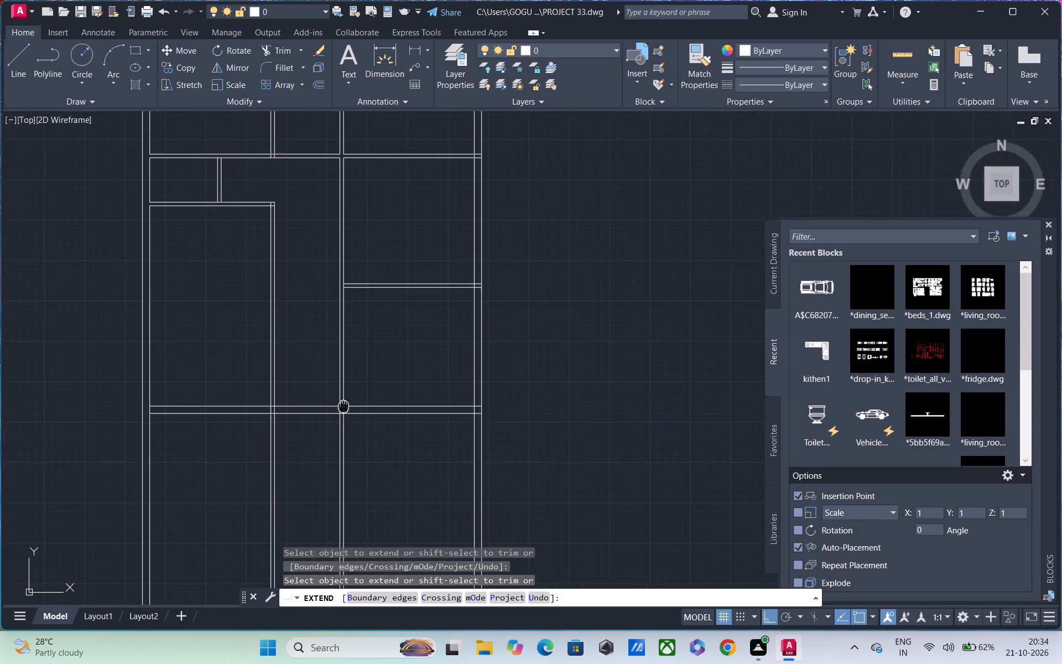
middle_drag(352, 405, 408, 408)
scroll(244, 410, up, 2)
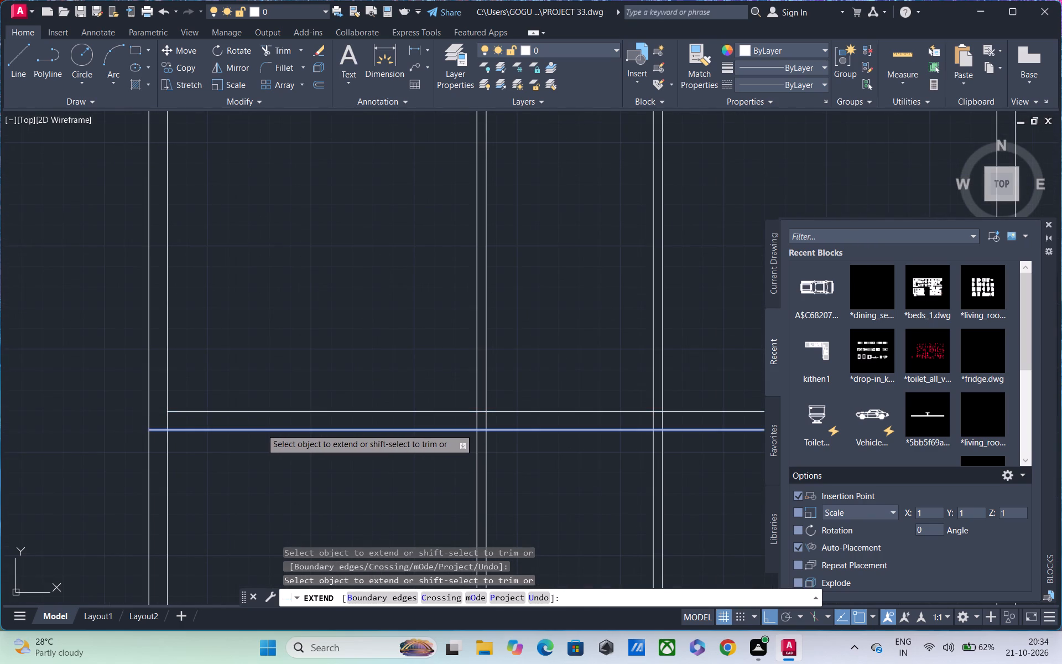
click(261, 428)
Trim away all the vertical wall lines that run below the bottom 9" exterior wall.
scroll(266, 429, down, 4)
middle_drag(392, 443, 414, 395)
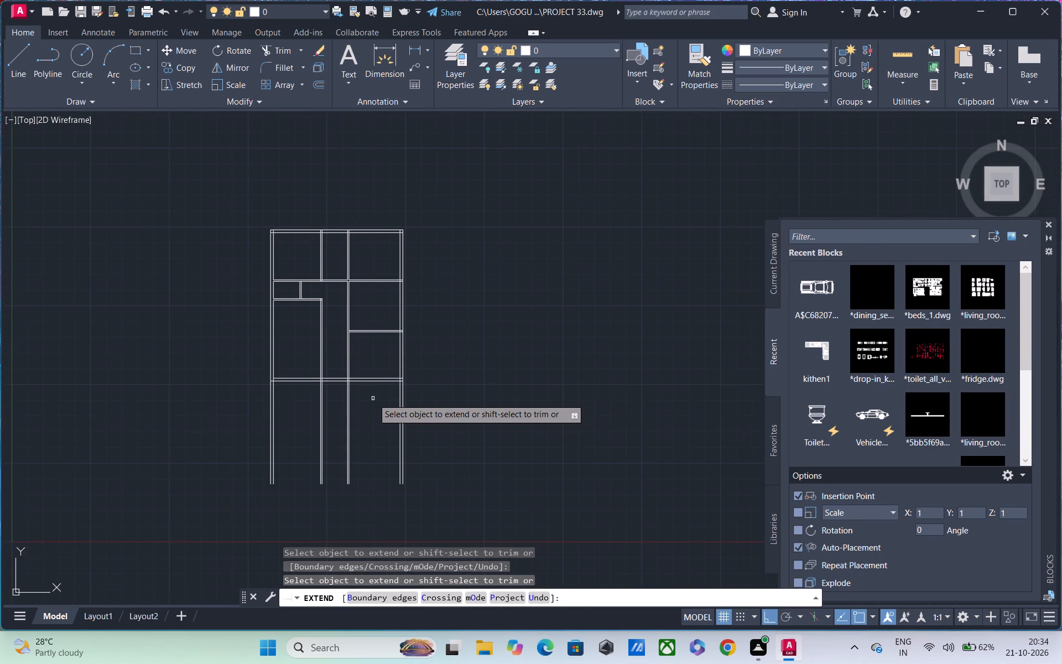
scroll(365, 397, up, 1)
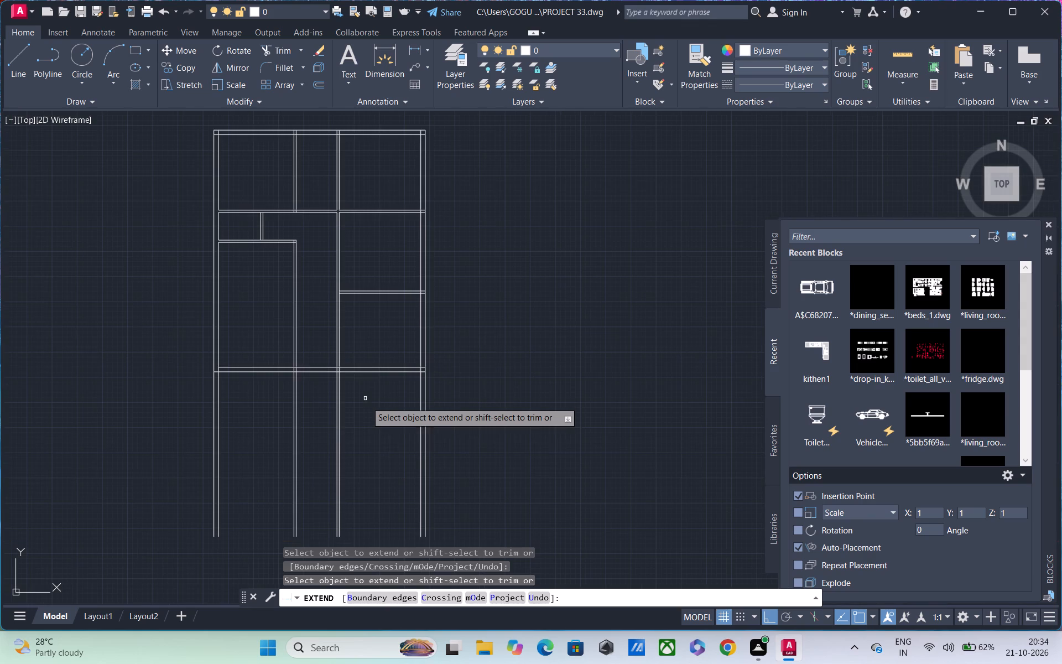
text(TR)
key(space)
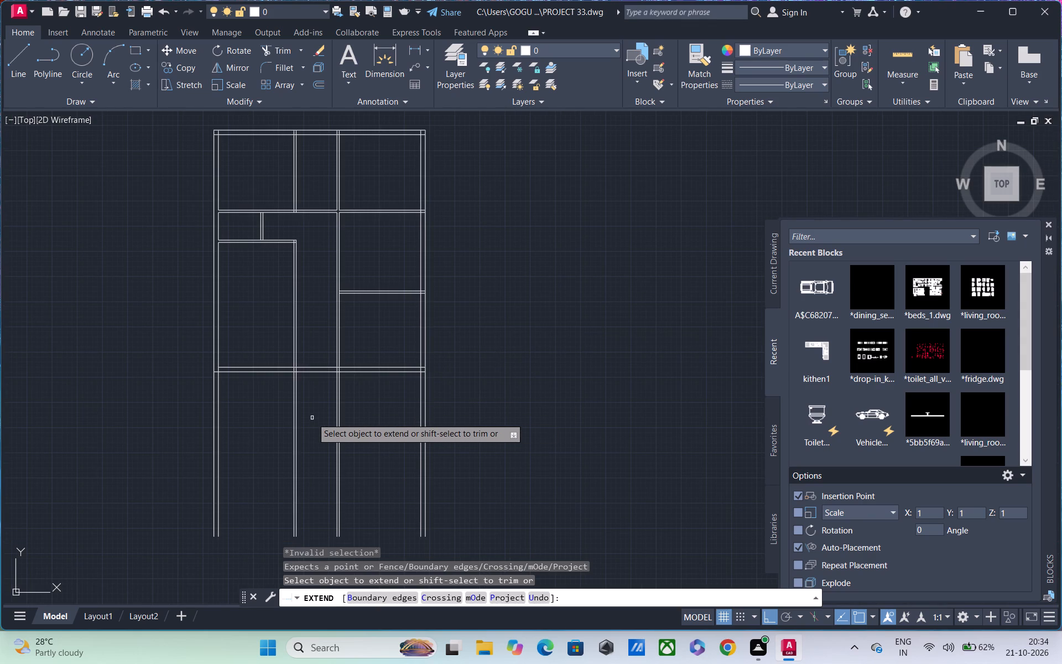
key(Escape)
text(TR)
key(space)
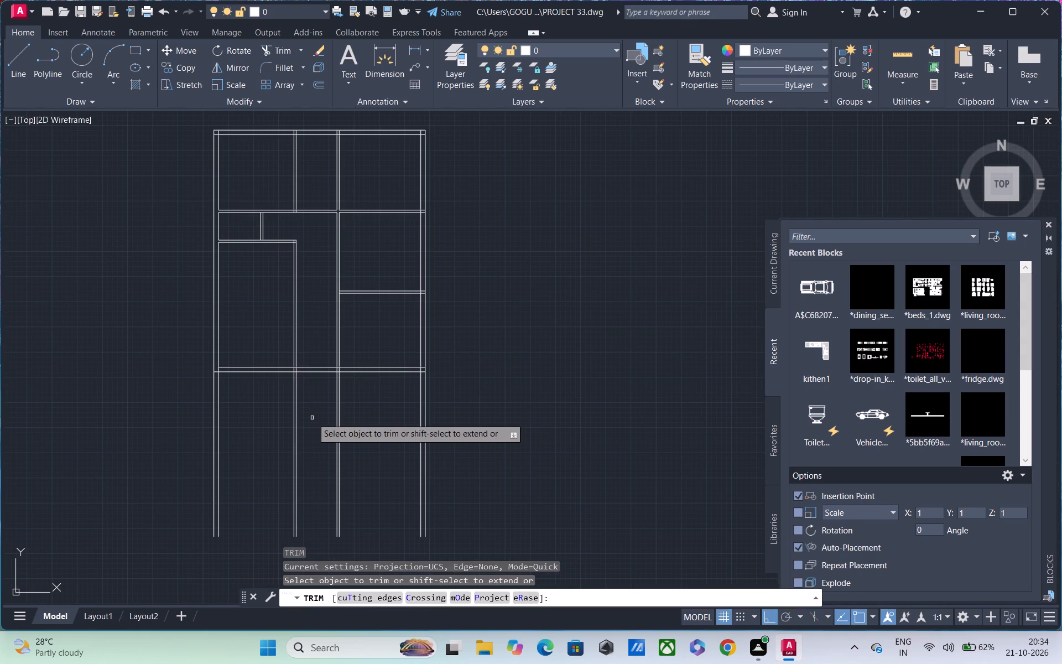
drag(136, 417, 491, 427)
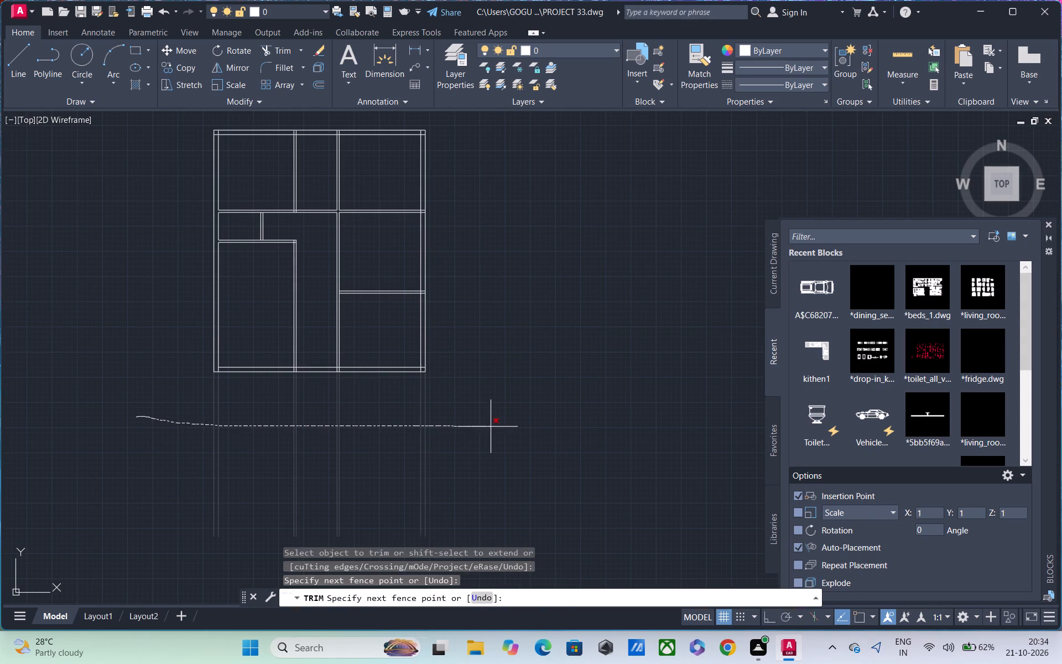
middle_drag(378, 426, 409, 456)
scroll(336, 437, up, 3)
middle_drag(339, 422, 392, 490)
scroll(400, 480, down, 2)
middle_drag(408, 471, 345, 511)
middle_drag(337, 391, 354, 435)
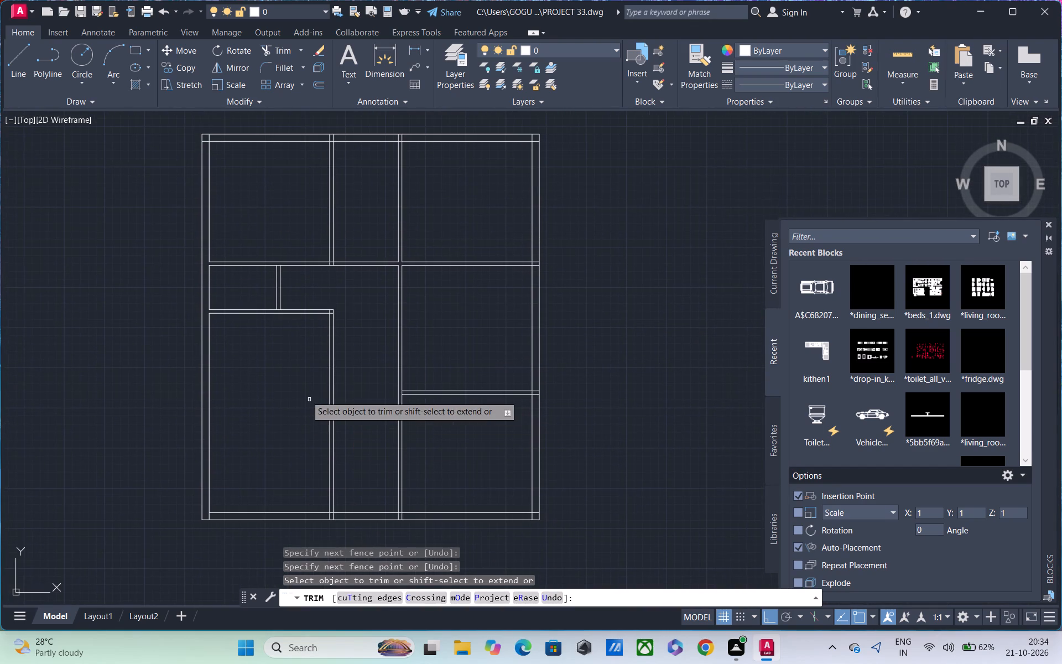
key(space)
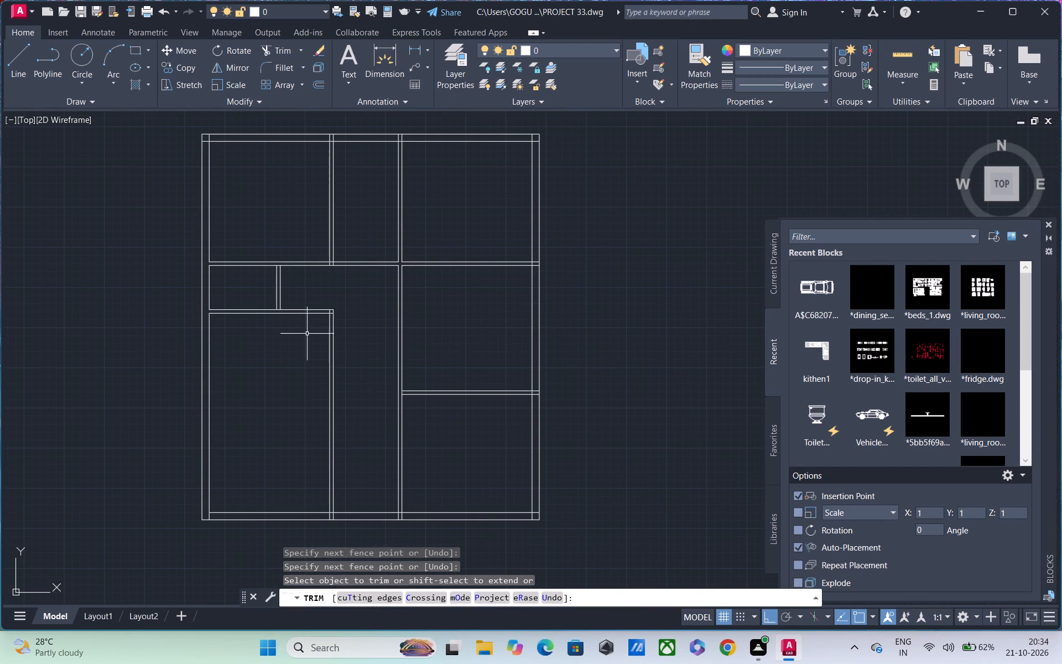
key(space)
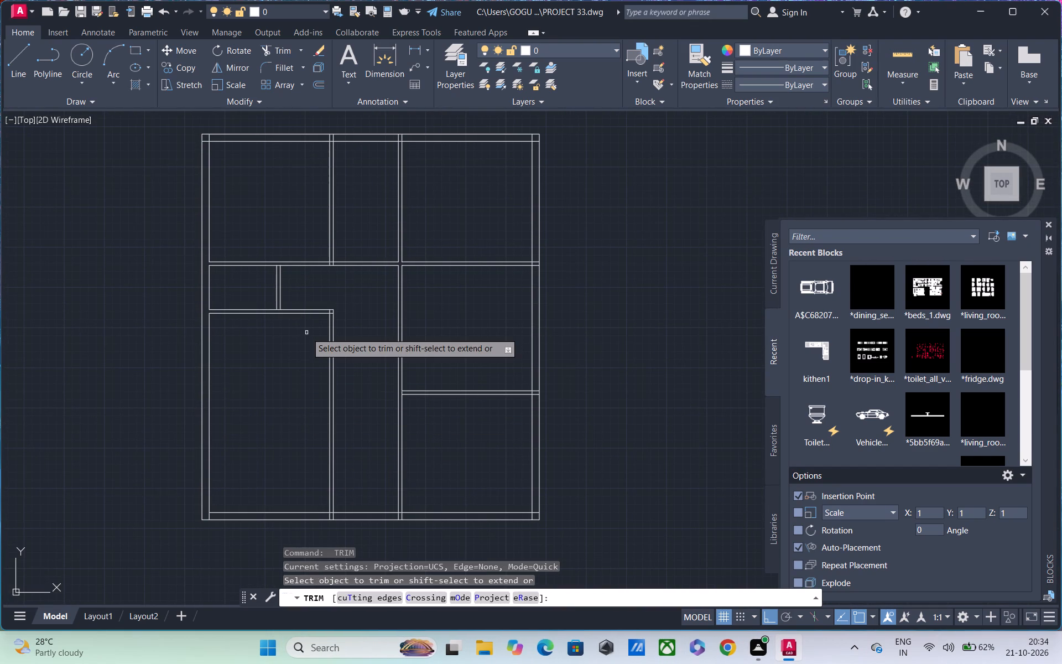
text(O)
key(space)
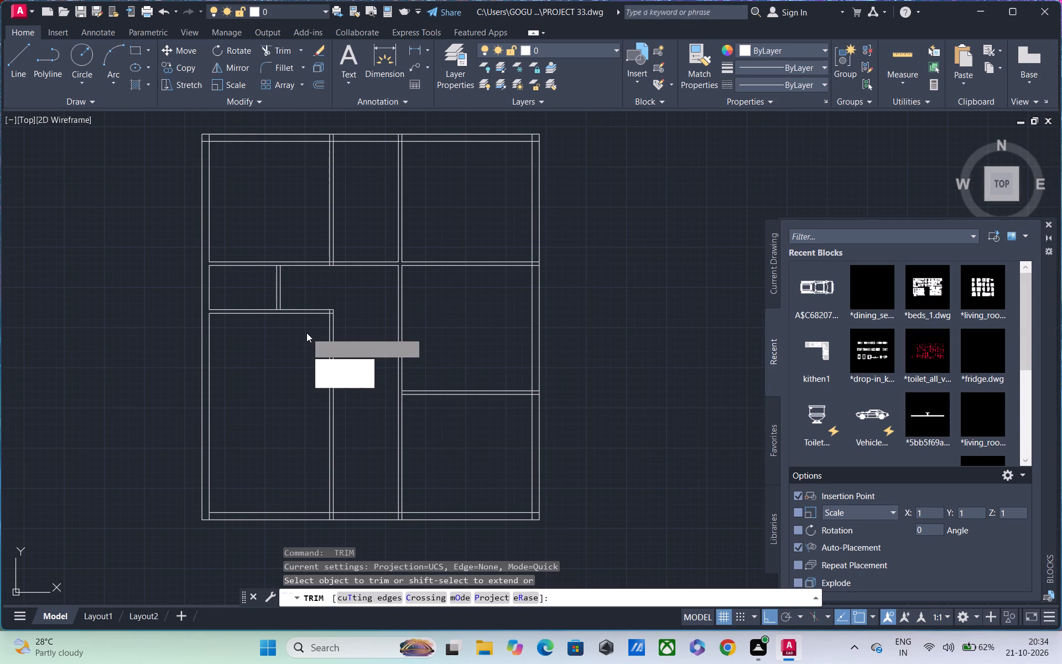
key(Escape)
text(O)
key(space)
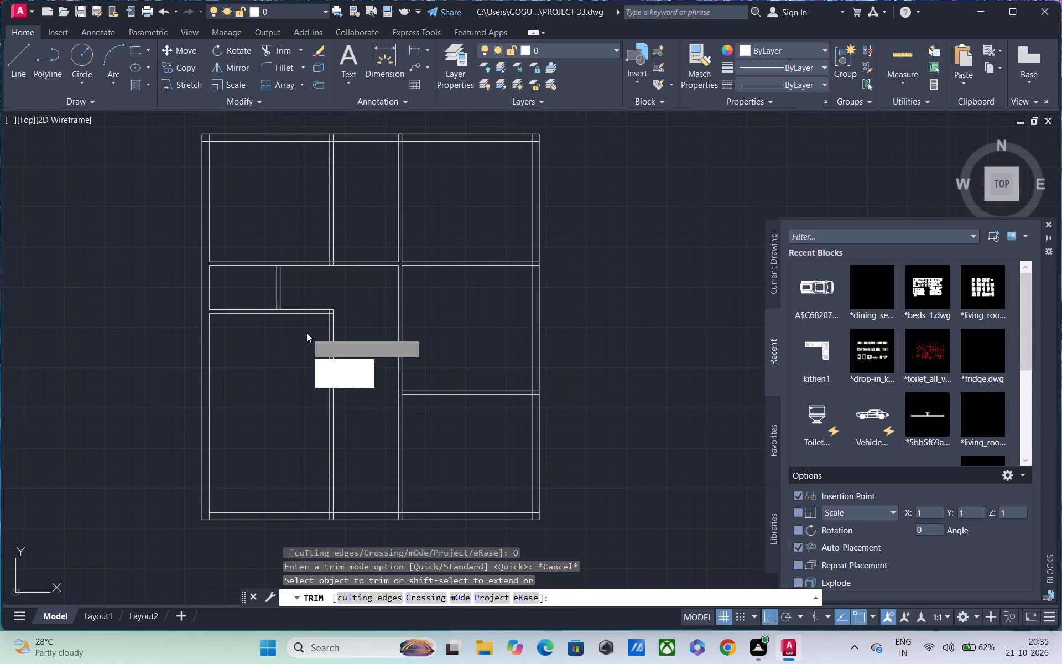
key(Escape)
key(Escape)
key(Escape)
Offset the lower line of the horizontal partition below the small left-hand rooms 8'7" downward.
text(O)
key(space)
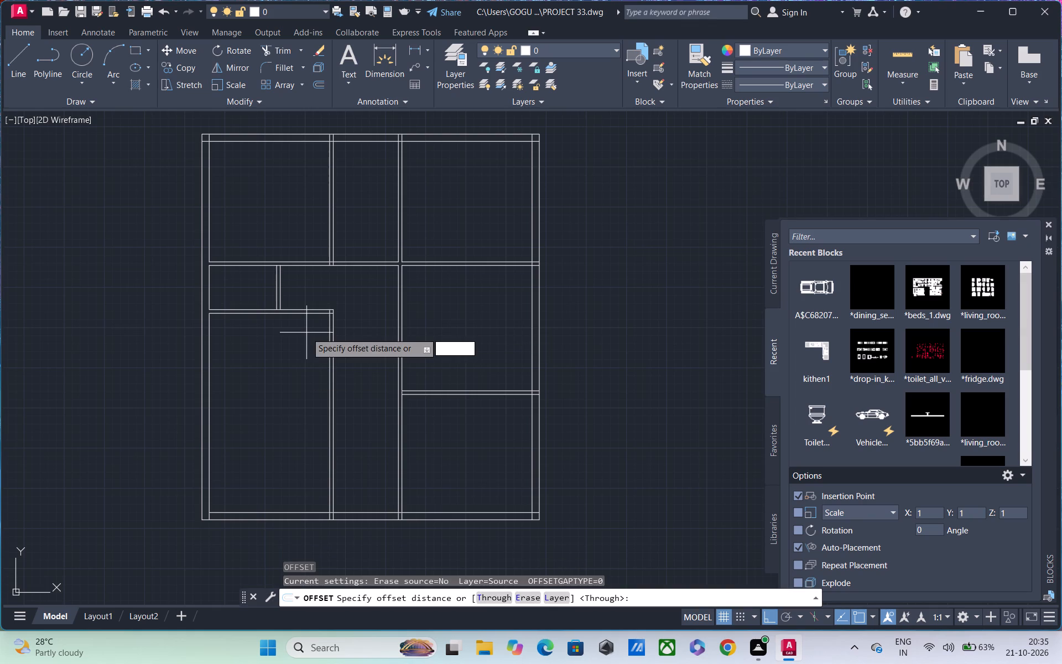
text(8'7)
key(shift+quotedbl)
key(Return)
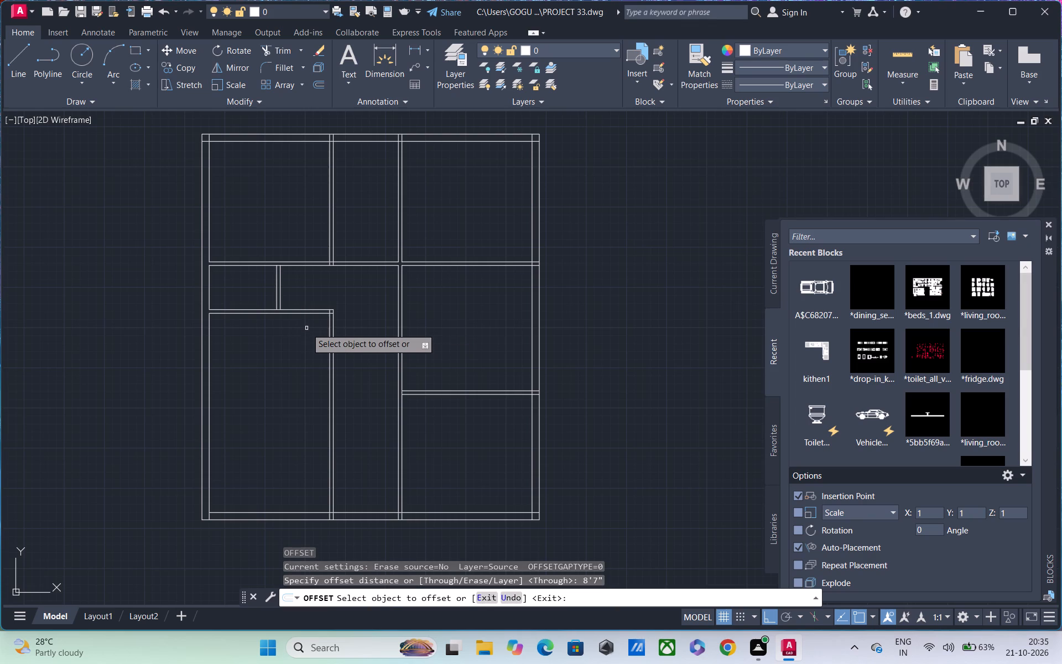
click(309, 314)
click(301, 367)
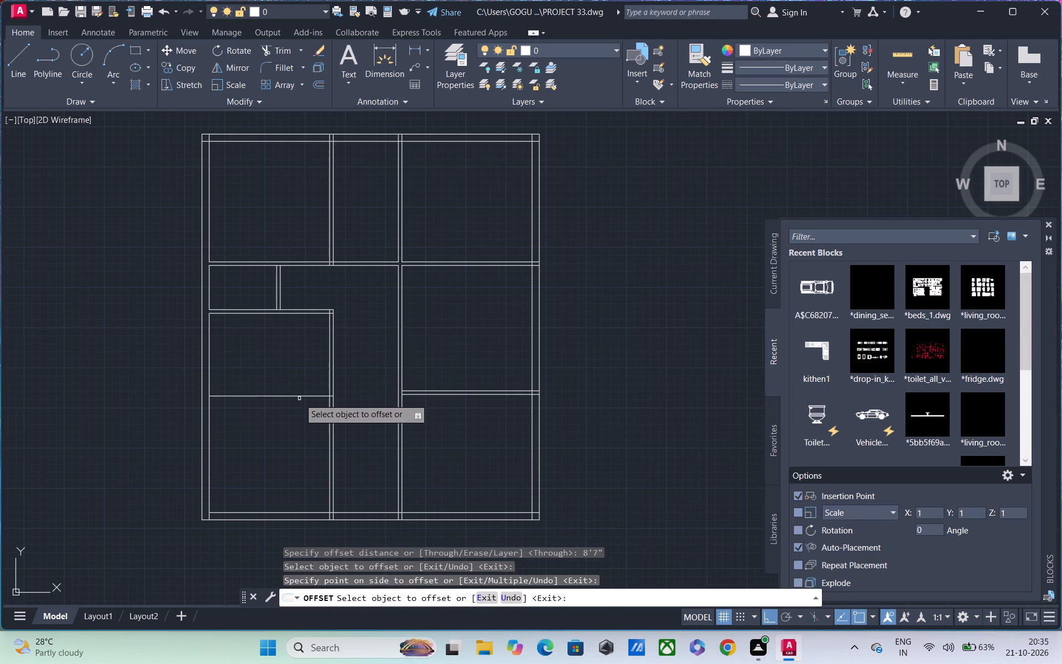
Offset the new horizontal line in the left bay 4.5" downward to form a partition wall.
click(299, 398)
click(300, 396)
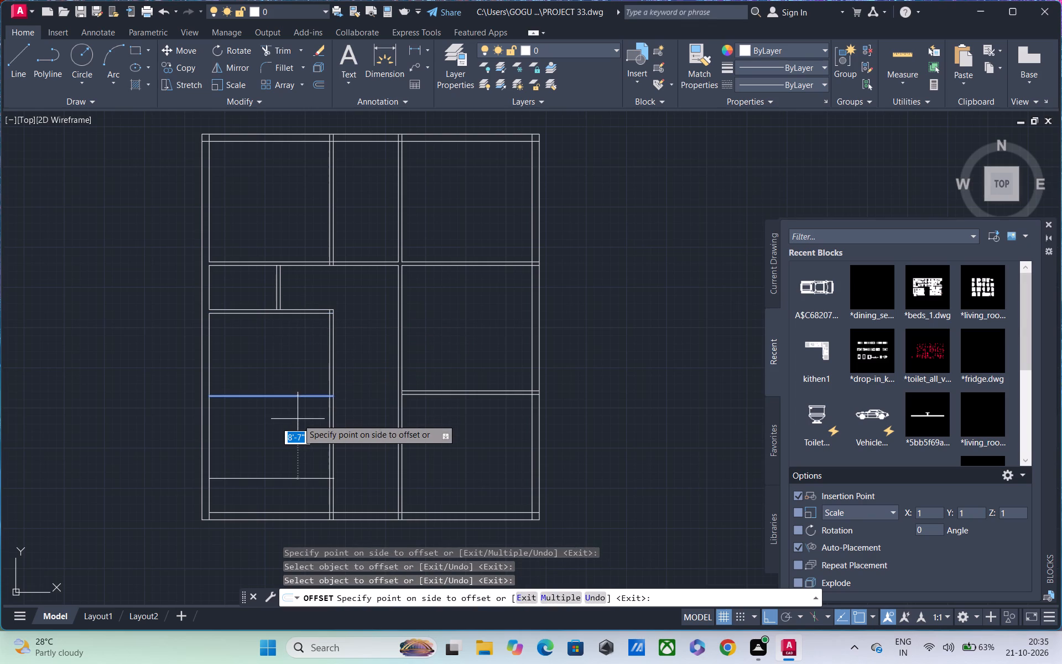
text(4.5")
key(Return)
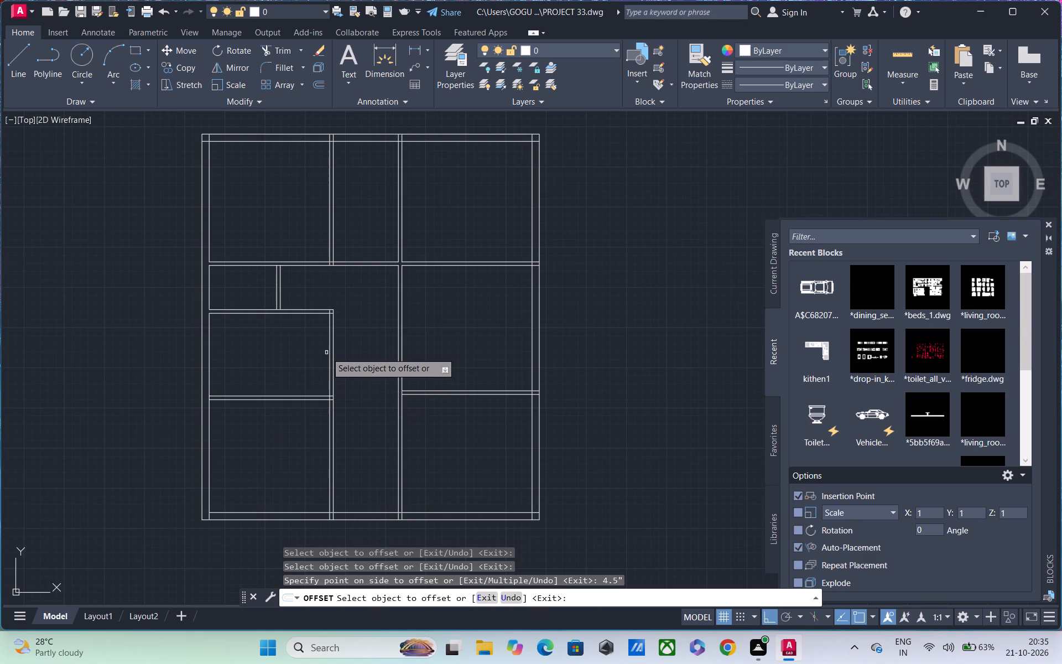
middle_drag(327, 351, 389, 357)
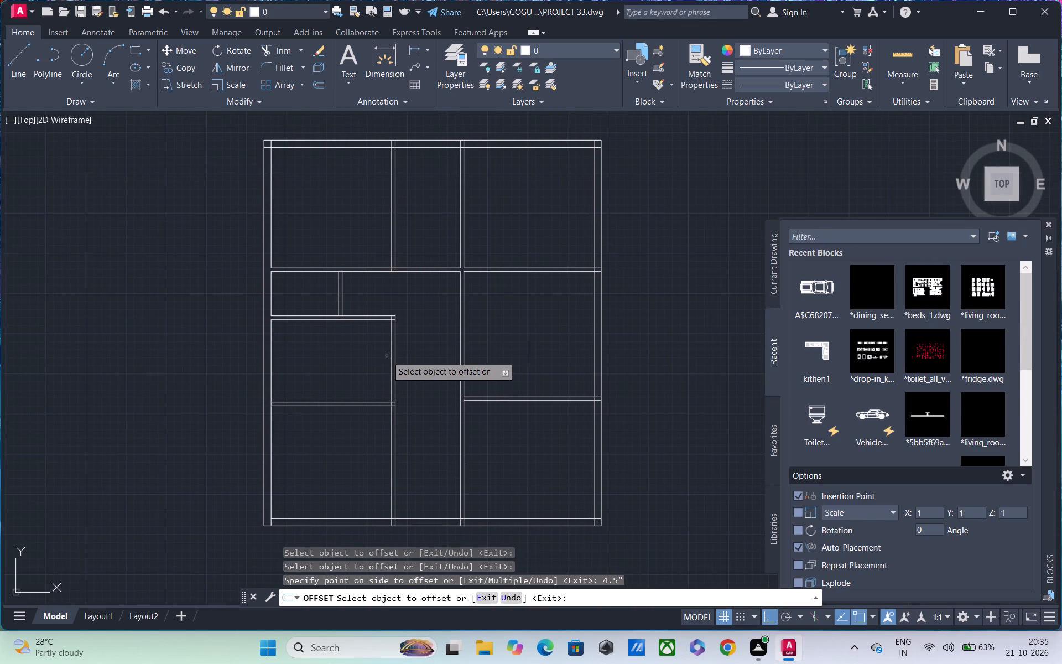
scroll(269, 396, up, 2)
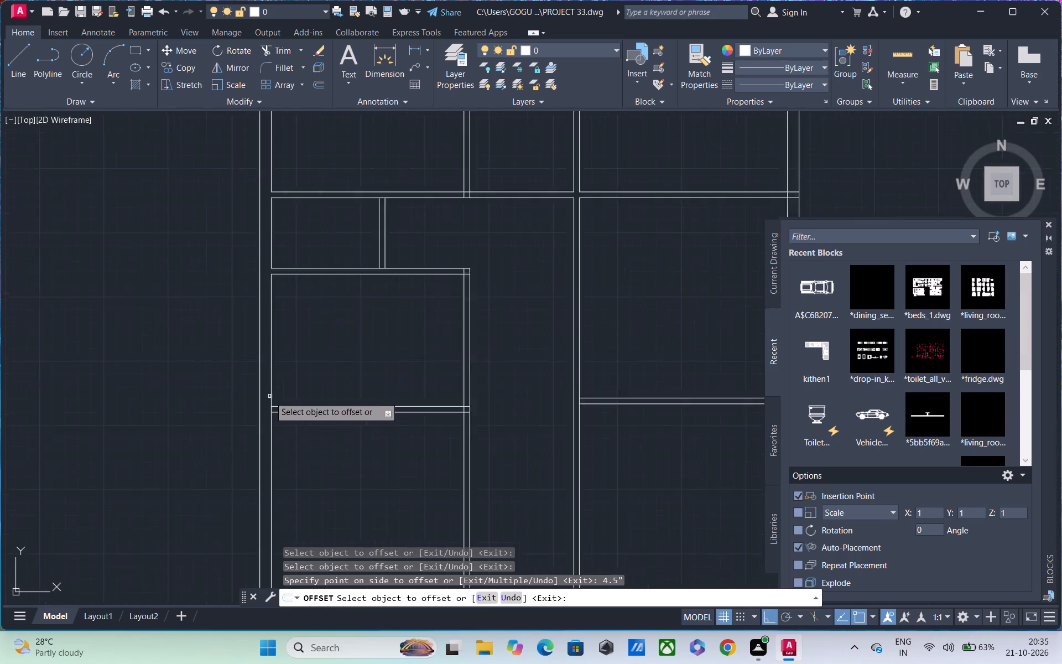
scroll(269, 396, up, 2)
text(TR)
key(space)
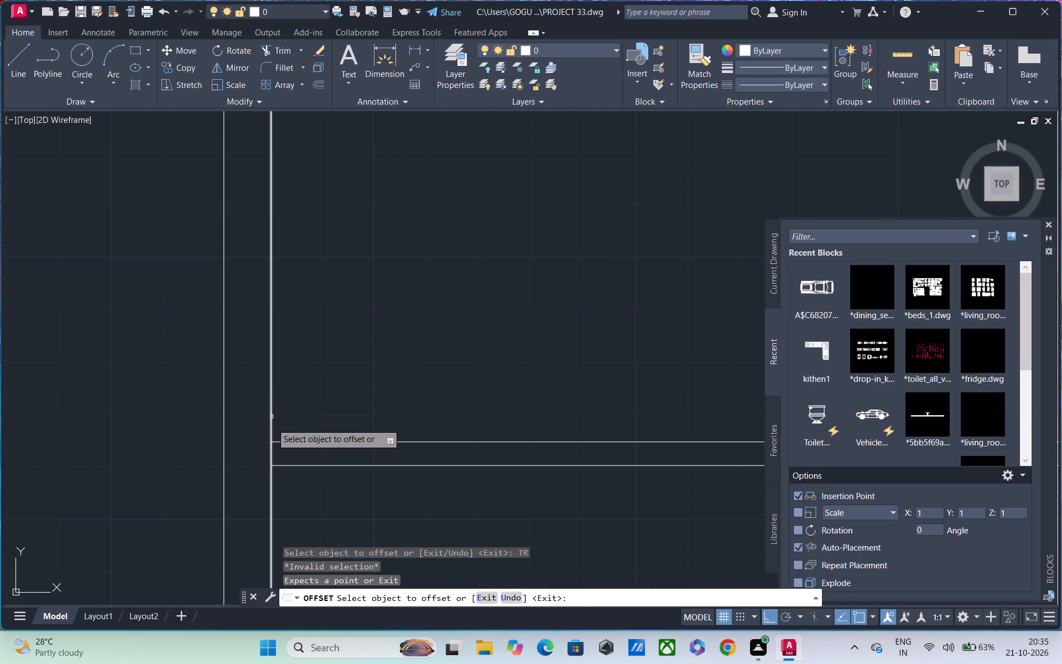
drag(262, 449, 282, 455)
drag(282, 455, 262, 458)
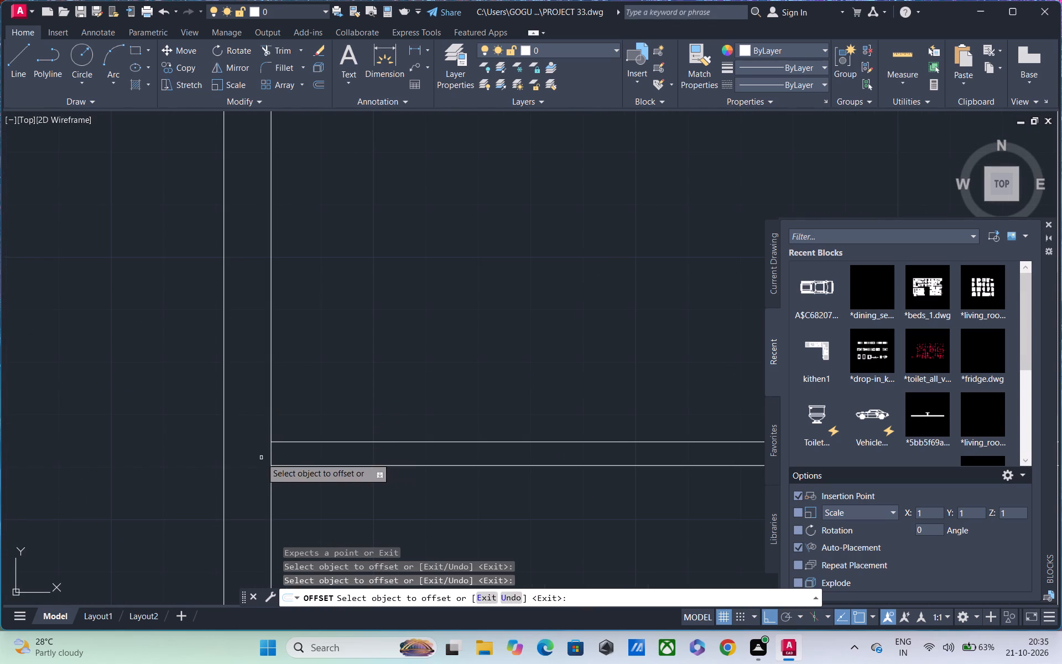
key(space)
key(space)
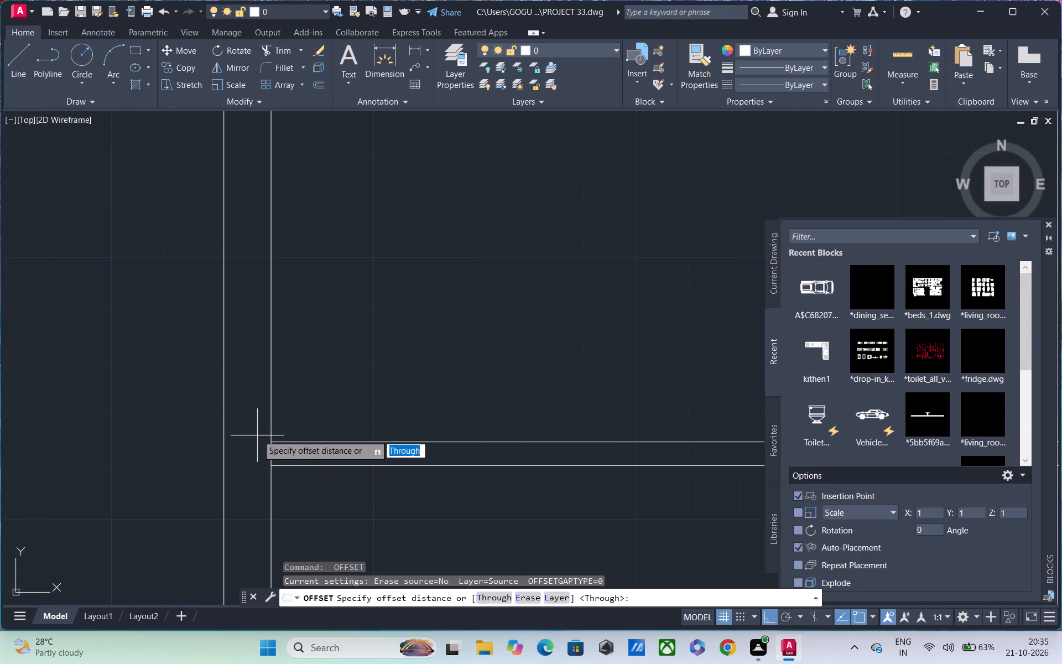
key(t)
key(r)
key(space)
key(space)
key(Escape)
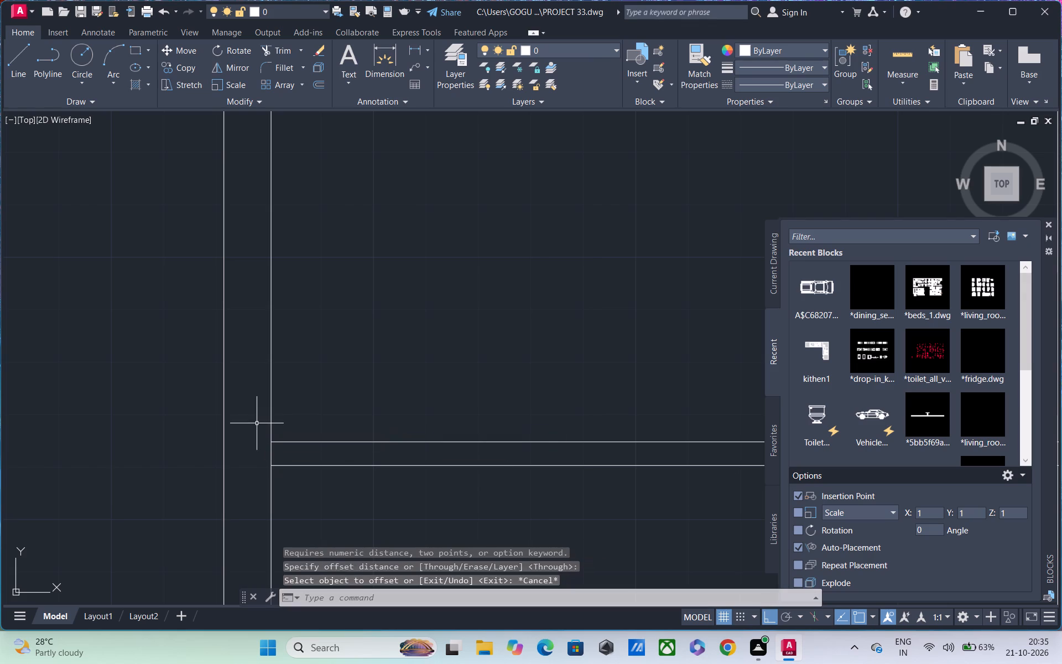
Trim the left exterior wall's inner line between the two lines of the new 4.5" partition, and end the Trim command.
key(t)
key(r)
key(space)
key(space)
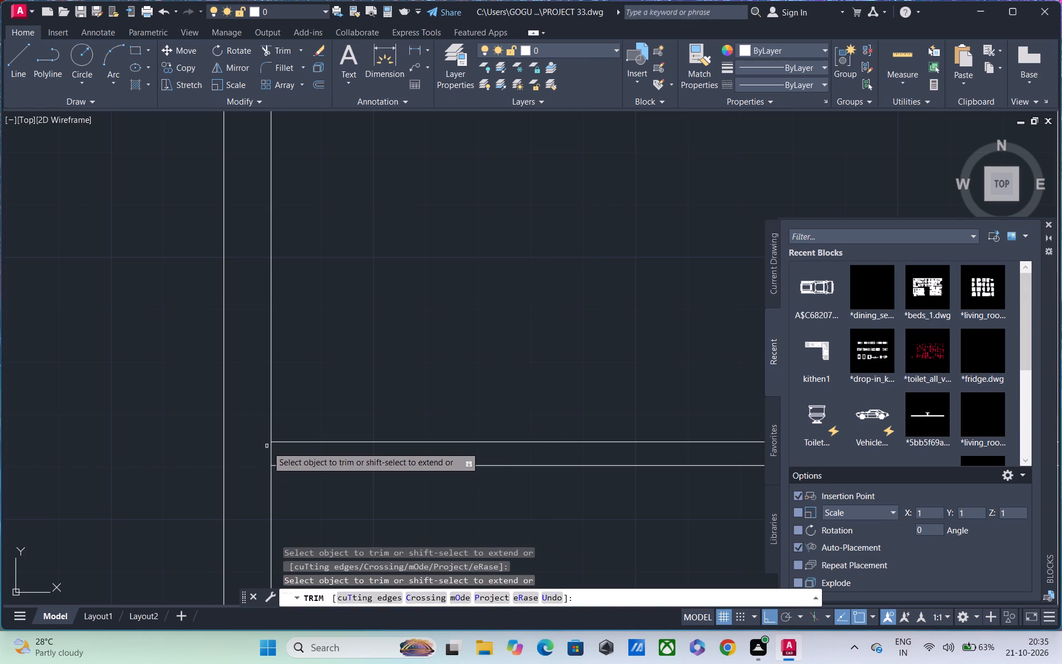
scroll(266, 451, up, 3)
drag(265, 452, 308, 456)
scroll(321, 440, down, 5)
middle_drag(387, 373, 330, 417)
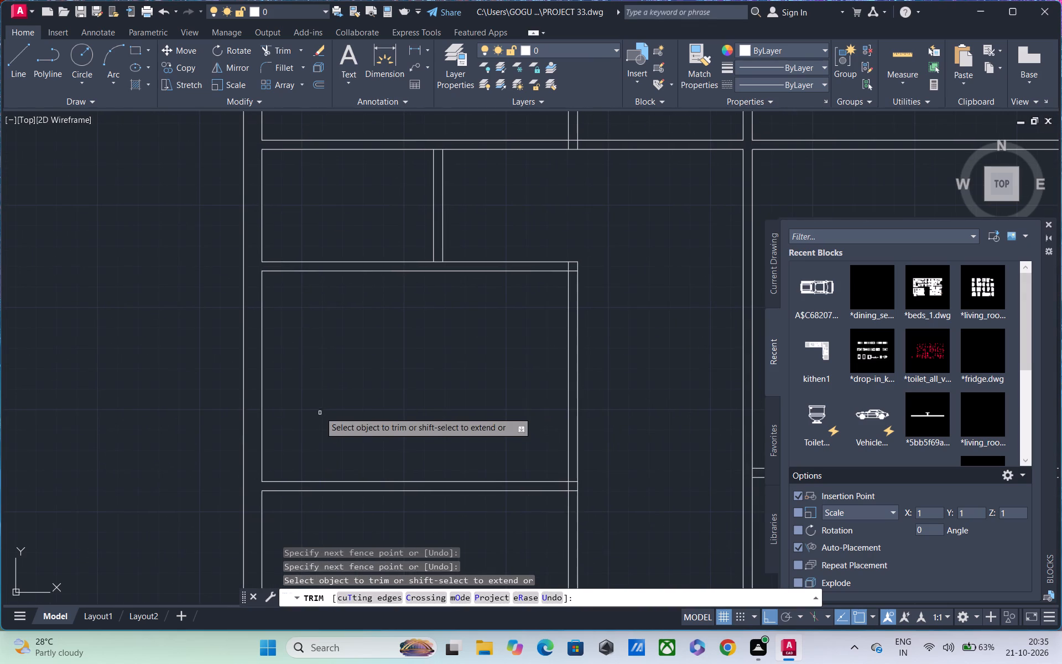
key(o)
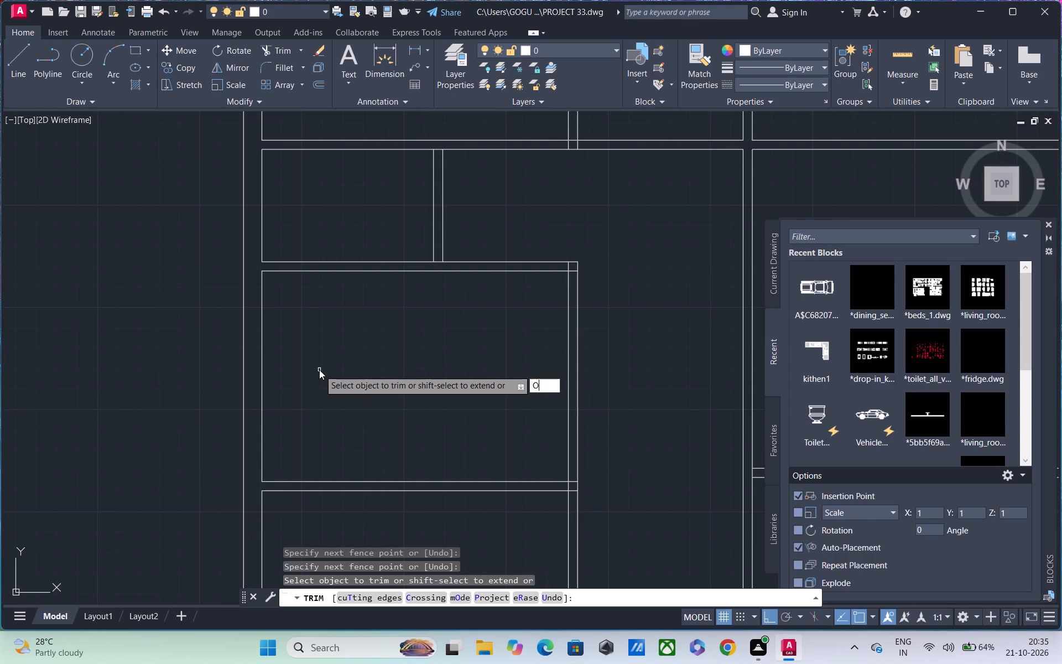
key(Escape)
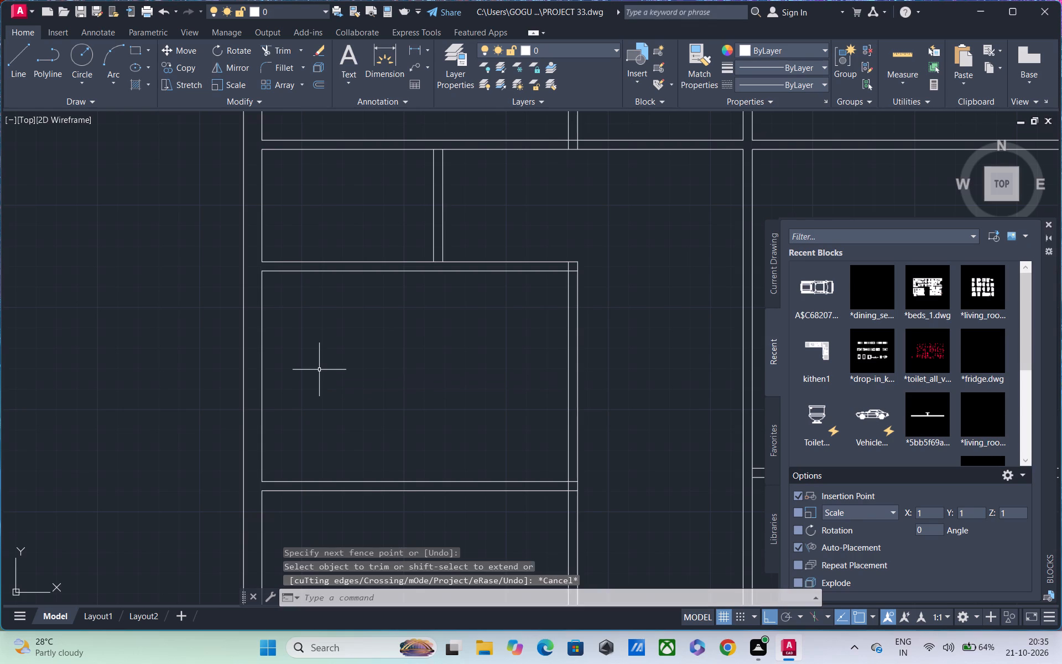
Draw a closed-ended stub wall about 3'-5 1/2" long below the horizontal partition, in line with the short vertical partition above.
key(l)
key(space)
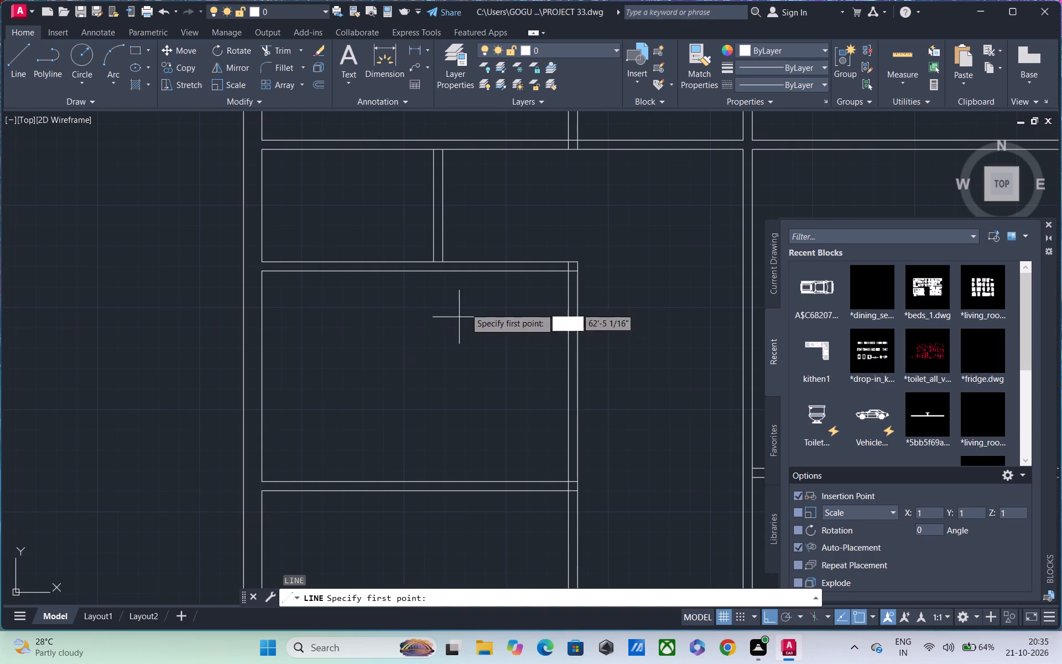
click(441, 255)
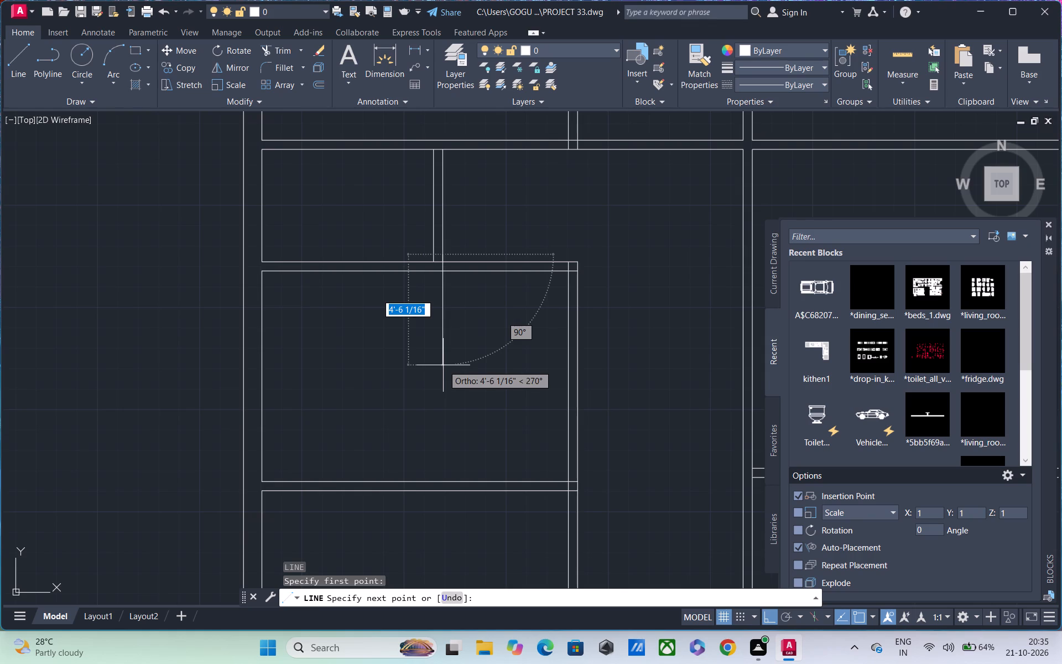
click(442, 356)
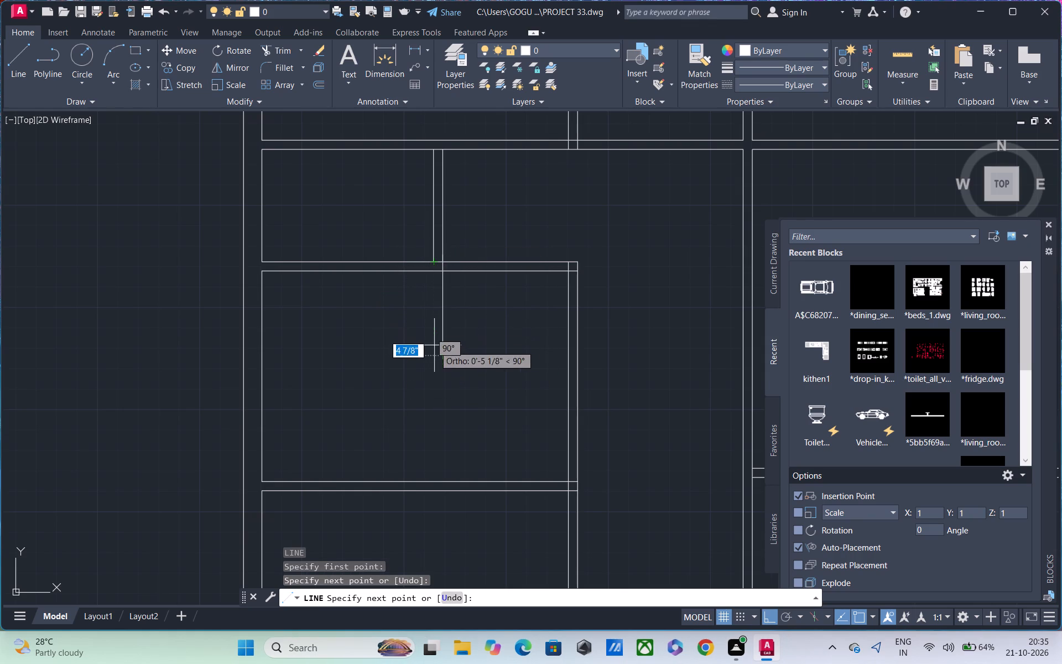
click(434, 352)
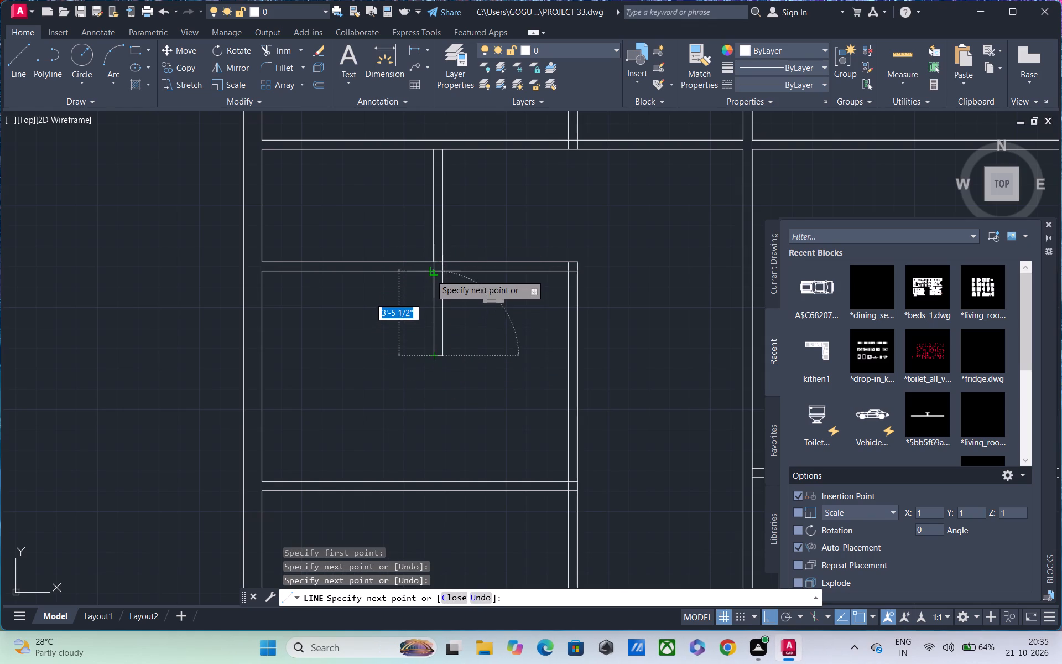
click(430, 274)
key(Escape)
Trim both lines of the horizontal partition between the new stub wall and the longer vertical partition beside it.
middle_drag(462, 324, 461, 357)
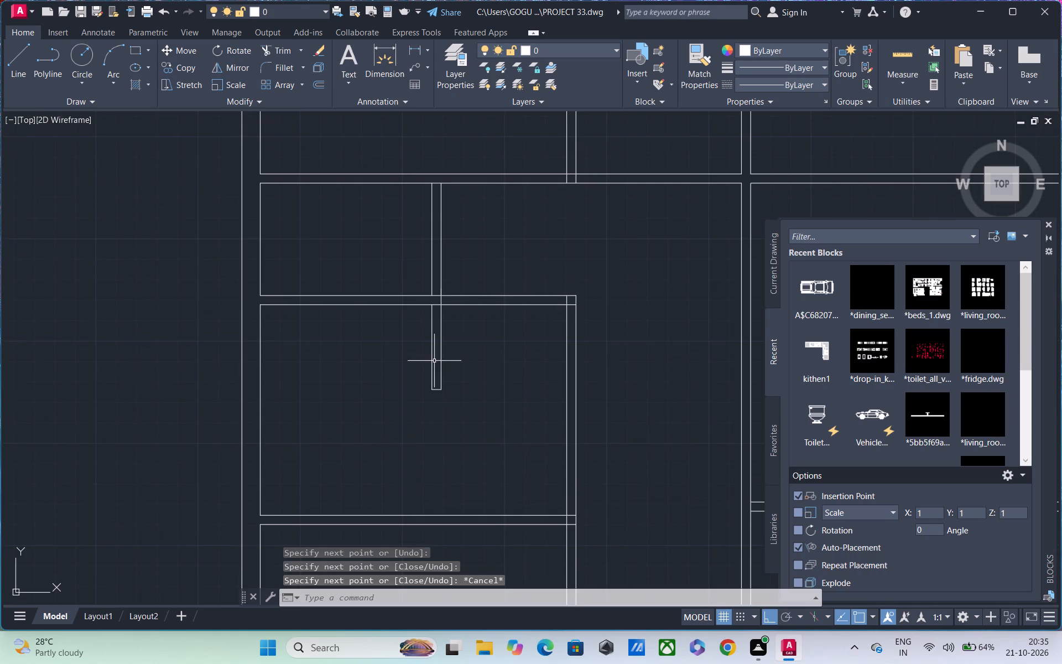
scroll(434, 358, up, 3)
middle_drag(456, 302, 452, 430)
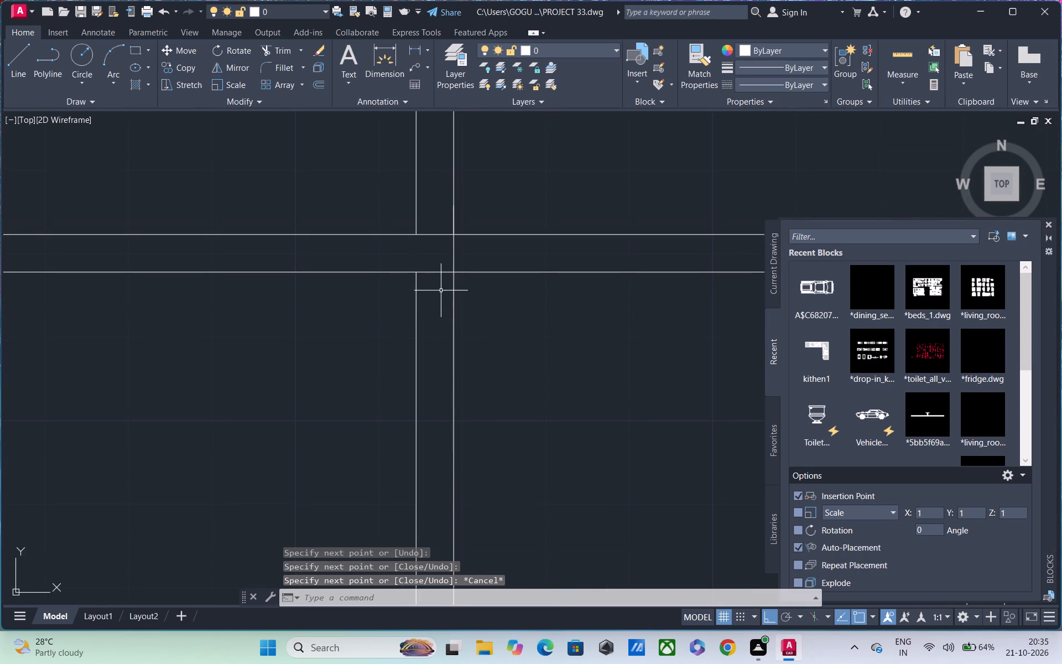
scroll(441, 287, down, 1)
middle_drag(493, 321, 346, 344)
scroll(346, 344, down, 1)
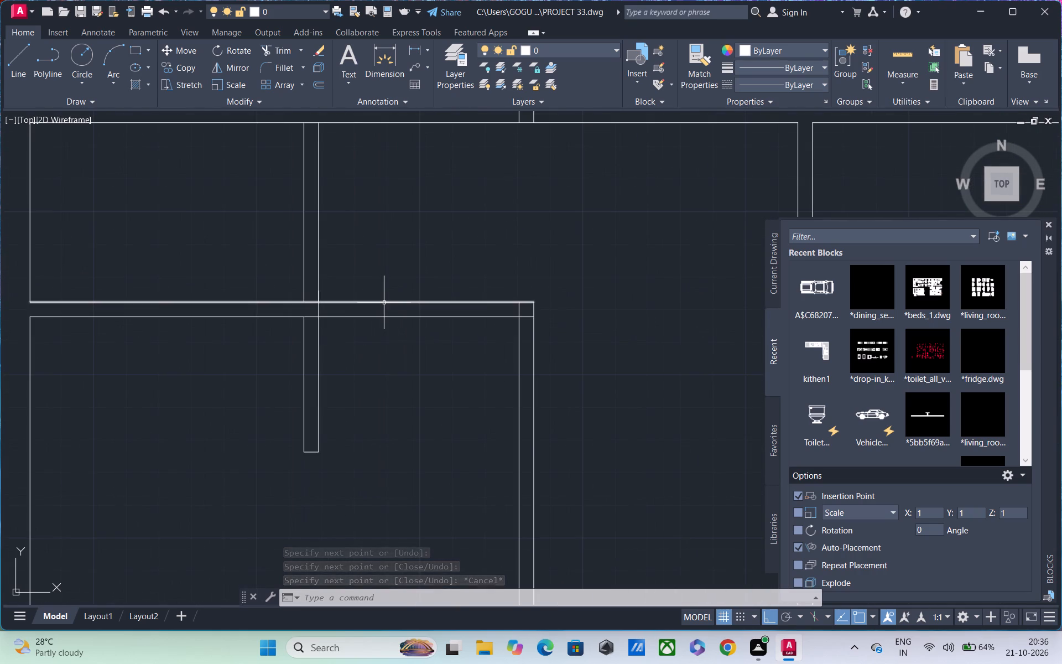
text(TR)
key(space)
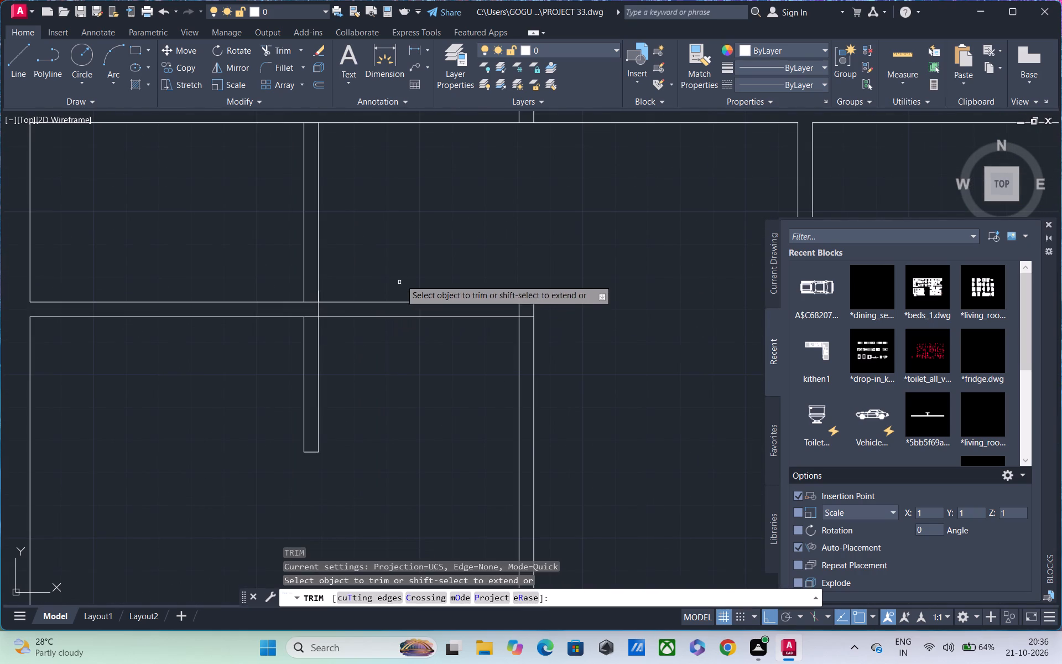
drag(400, 277, 400, 356)
Trim away the vertical partition above the lower-left room, including the leftover small square at its upper end.
scroll(425, 313, down, 2)
middle_drag(453, 320, 457, 297)
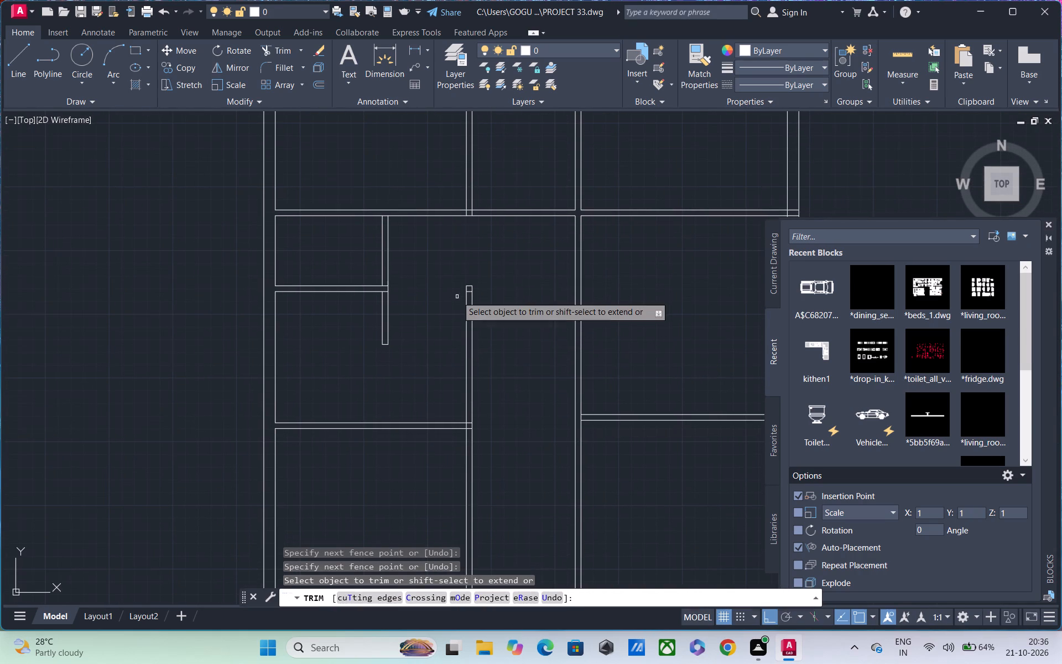
drag(449, 375, 487, 367)
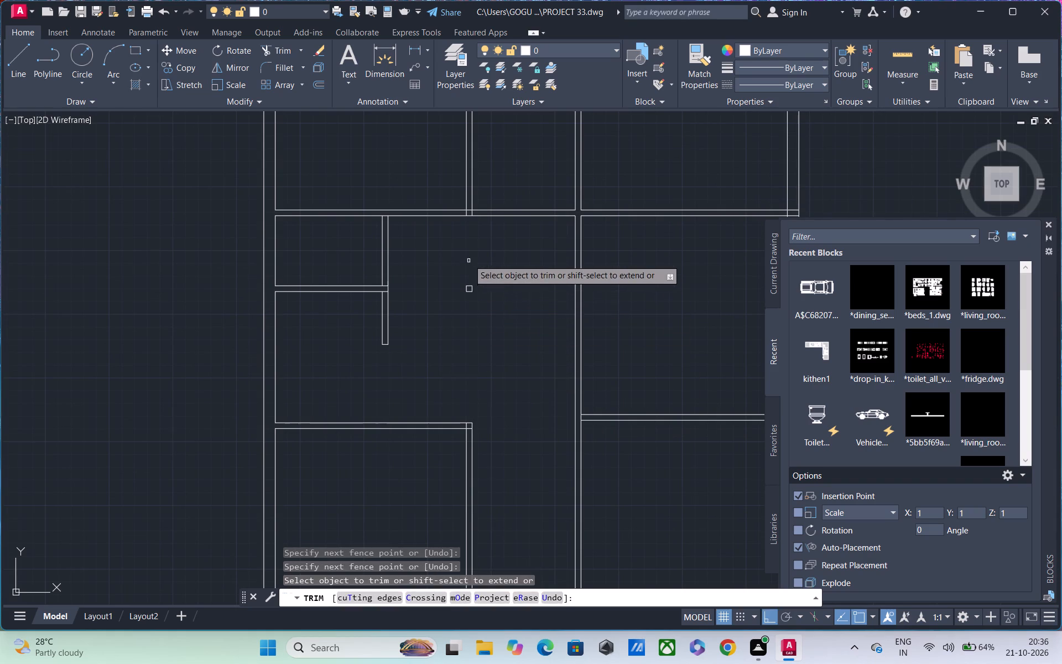
drag(468, 269, 473, 304)
drag(459, 279, 478, 292)
drag(473, 284, 447, 302)
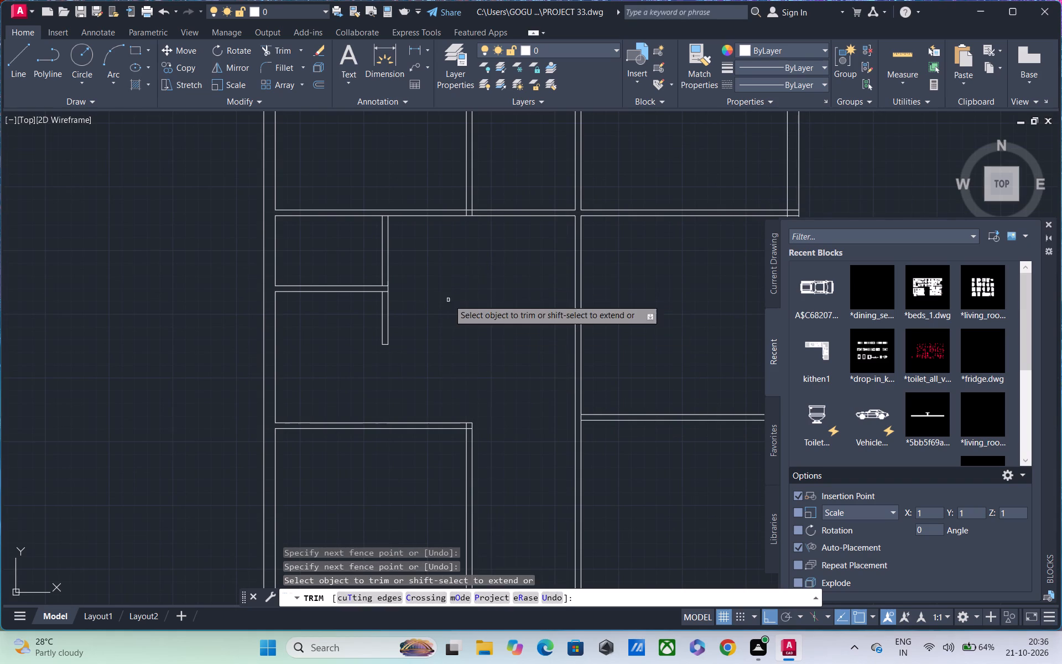
Trim the overlapping lines where the lower-left room's vertical partition meets the bottom exterior wall.
scroll(478, 292, down, 3)
scroll(478, 361, up, 2)
middle_drag(417, 348, 423, 367)
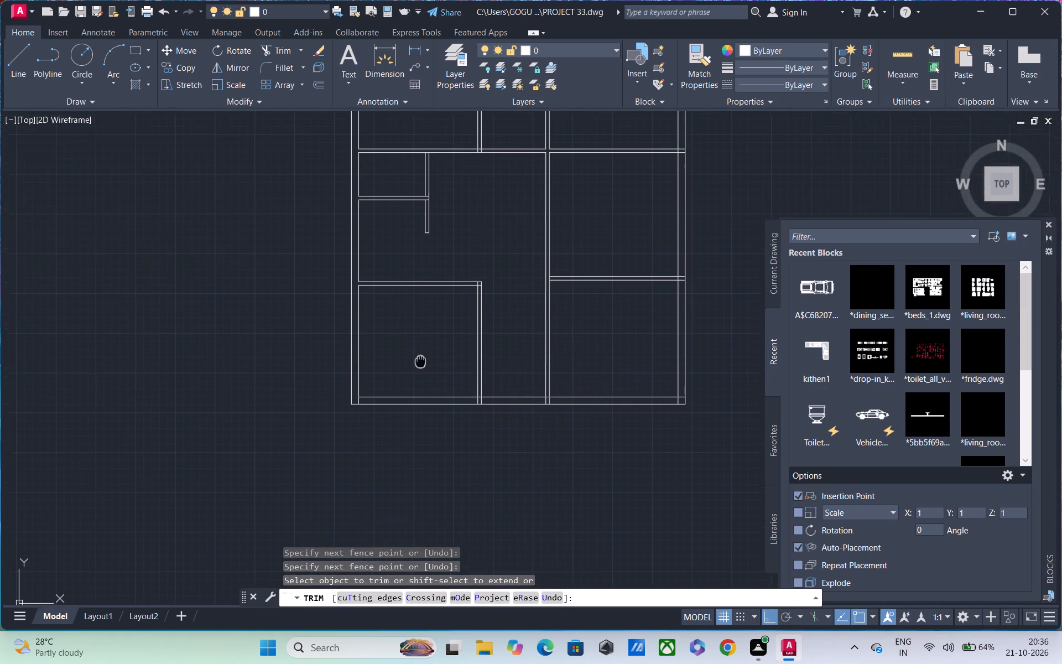
middle_drag(423, 367, 425, 381)
scroll(455, 354, up, 2)
middle_drag(468, 338, 461, 280)
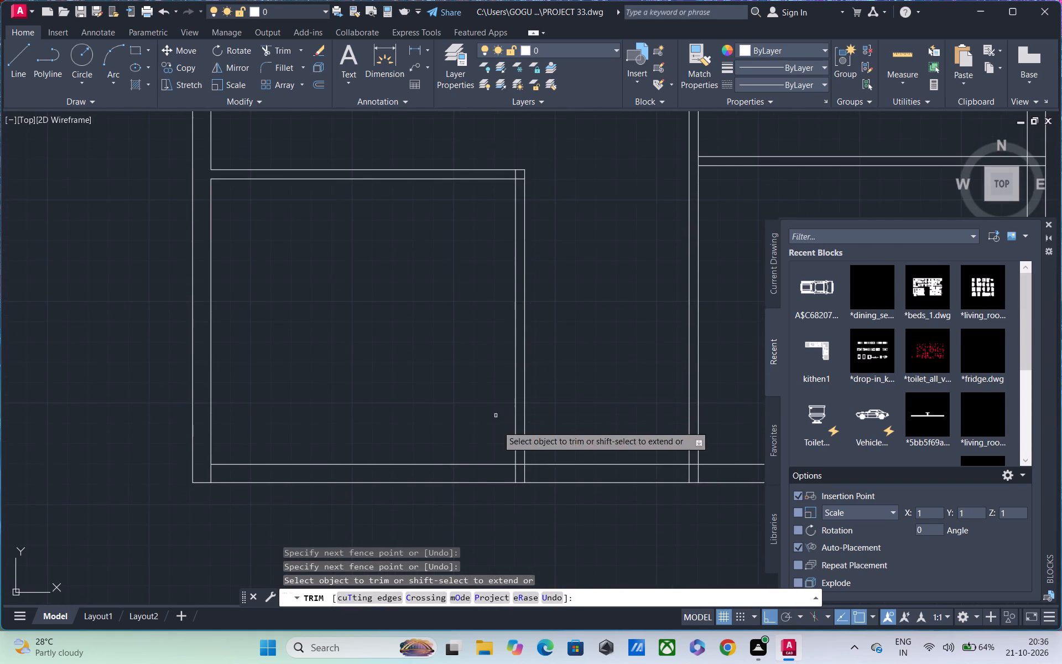
middle_drag(520, 442, 460, 279)
scroll(453, 317, up, 3)
drag(419, 296, 569, 299)
drag(481, 242, 481, 286)
scroll(481, 284, down, 3)
Trim the left exterior wall's inner line where it runs through the bottom exterior wall at the plan's lower-left corner.
middle_drag(415, 314, 569, 418)
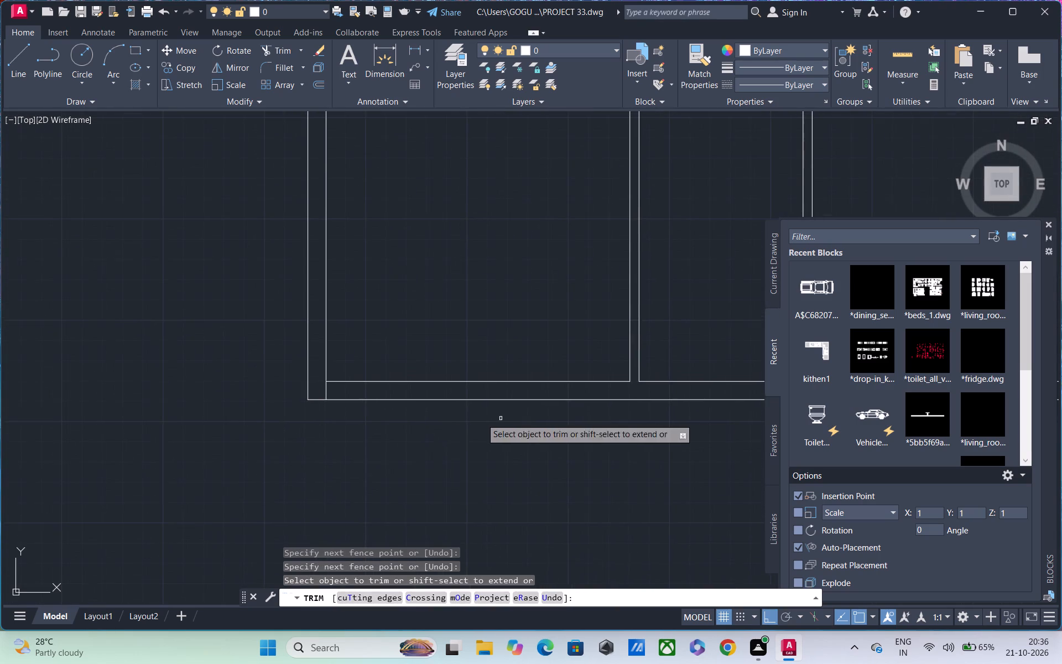
scroll(372, 414, up, 1)
drag(321, 378, 294, 383)
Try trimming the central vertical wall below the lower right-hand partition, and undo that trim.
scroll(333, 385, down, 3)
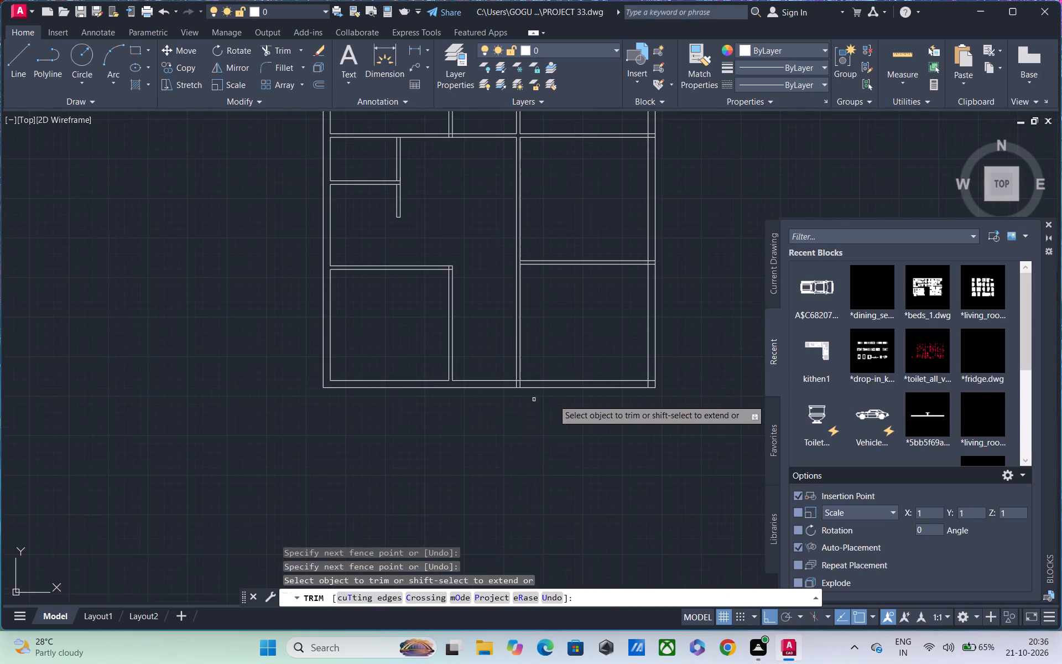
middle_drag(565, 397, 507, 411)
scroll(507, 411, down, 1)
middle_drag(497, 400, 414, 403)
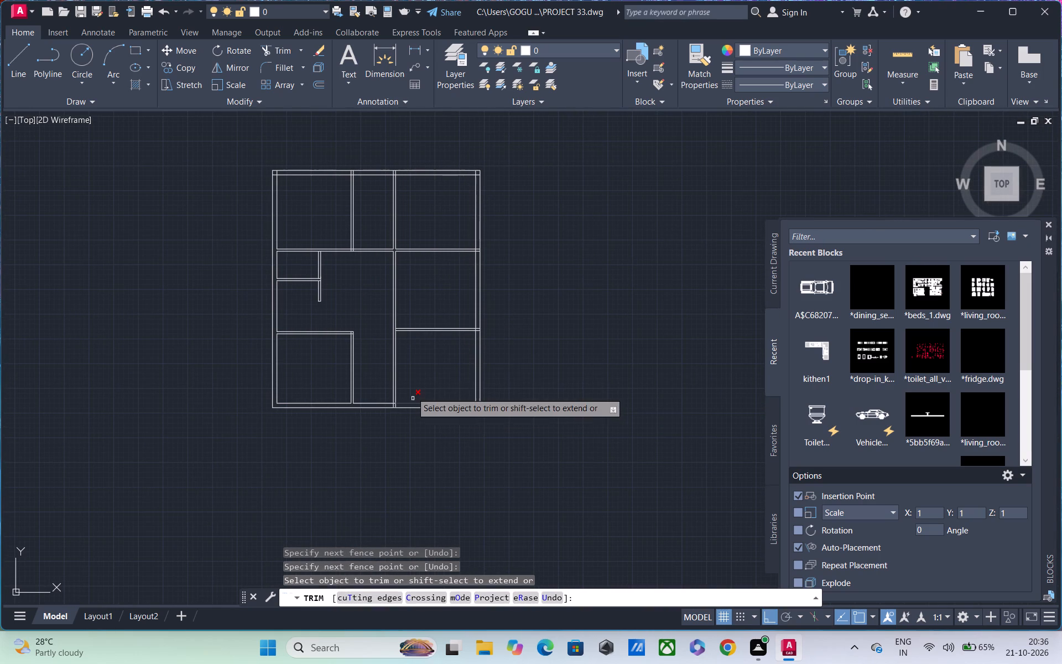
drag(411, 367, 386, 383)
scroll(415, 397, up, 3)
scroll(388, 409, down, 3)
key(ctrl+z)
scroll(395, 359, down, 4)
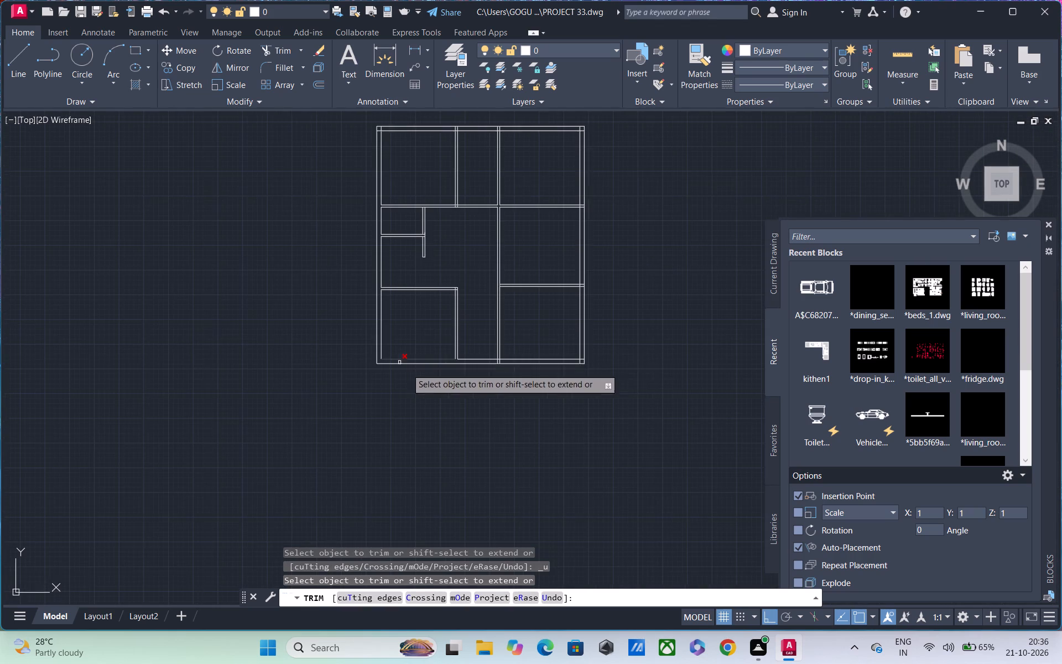
End the Trim command and extend the lower line of the lower right-hand partition to the central wall's far line.
middle_drag(435, 415, 379, 470)
scroll(460, 331, up, 5)
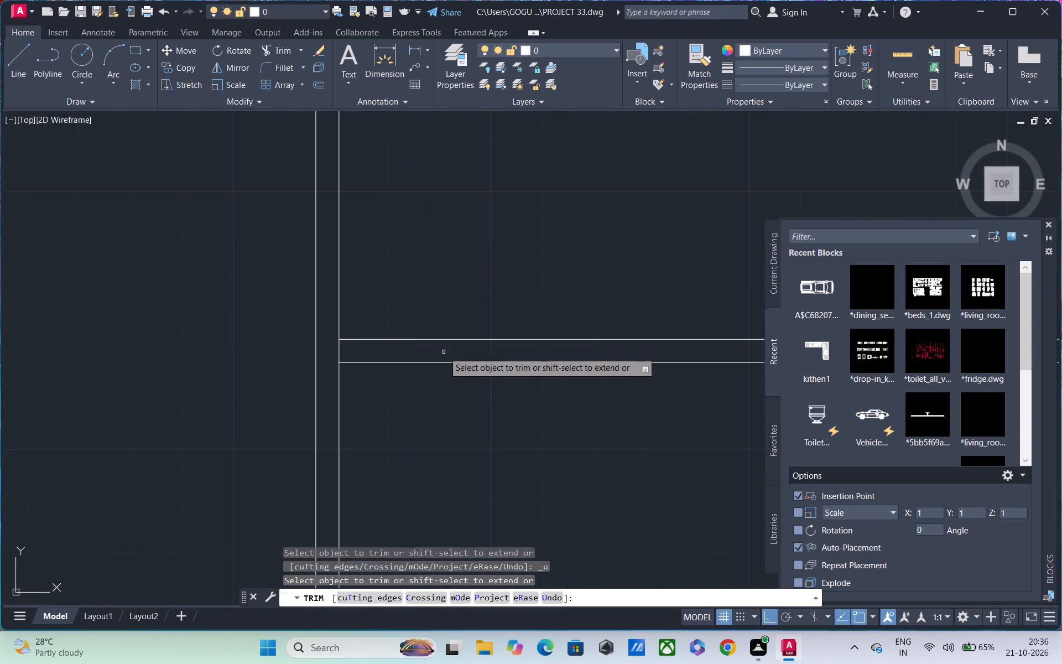
key(e)
key(x)
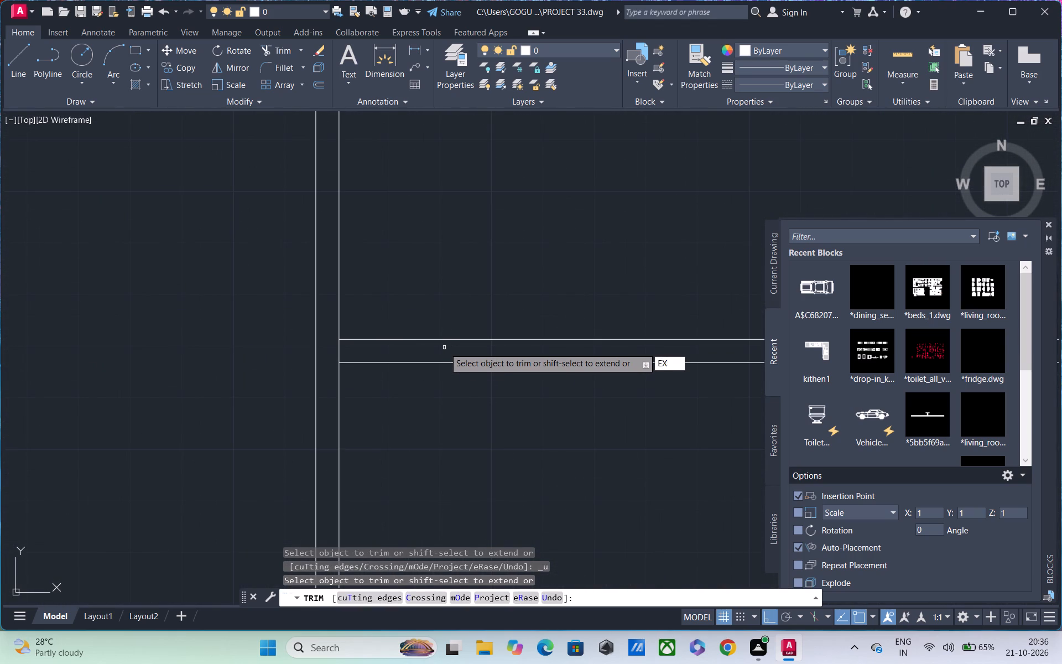
key(space)
key(e)
key(Escape)
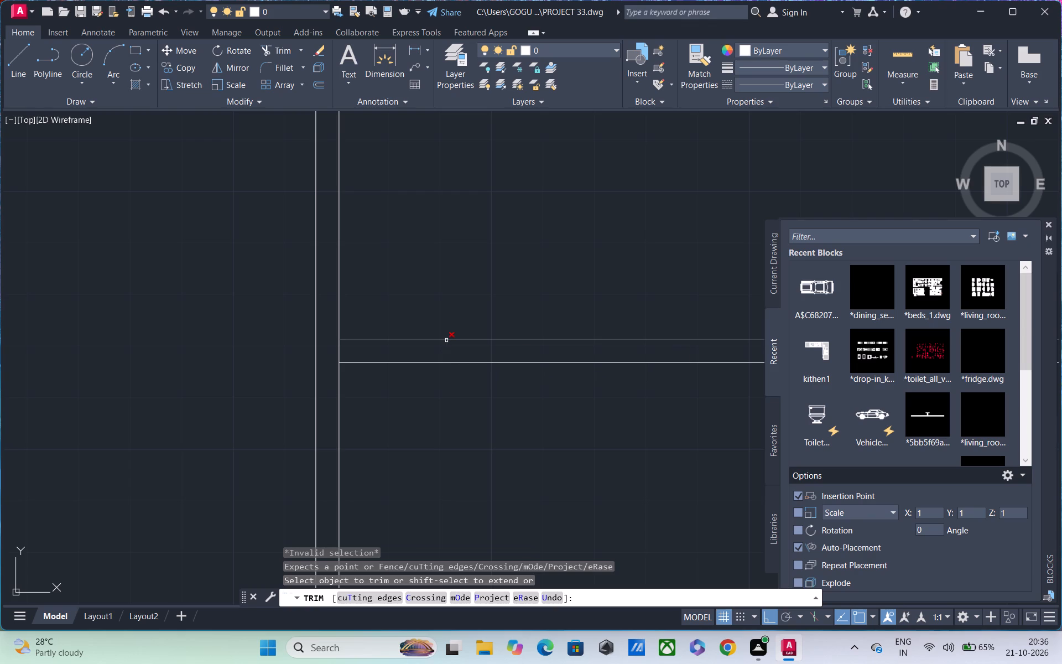
key(e)
text(X)
key(space)
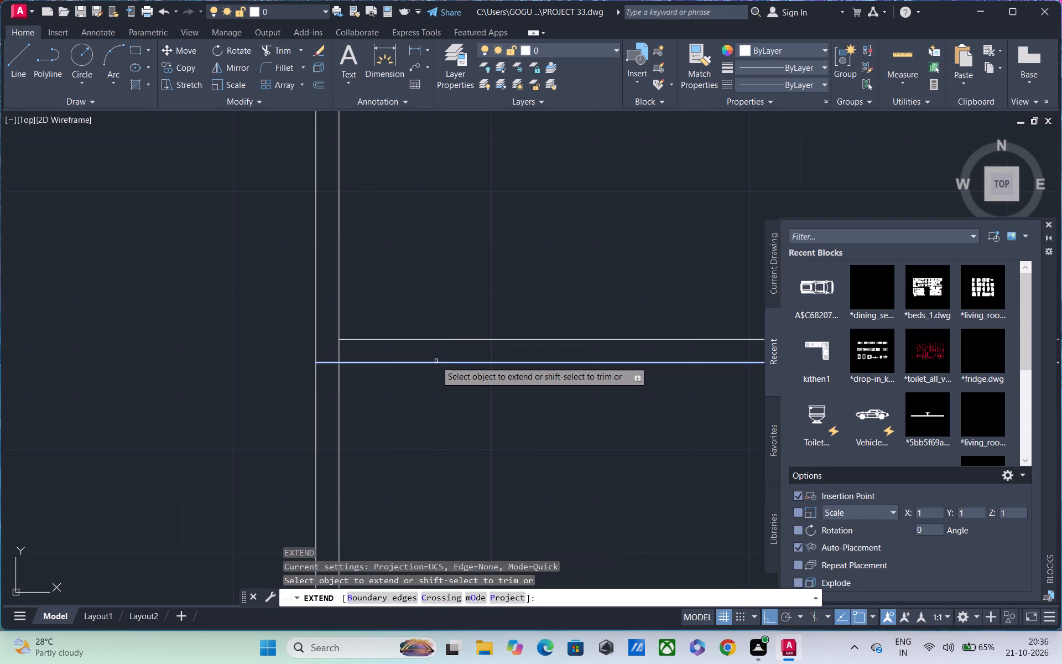
click(435, 363)
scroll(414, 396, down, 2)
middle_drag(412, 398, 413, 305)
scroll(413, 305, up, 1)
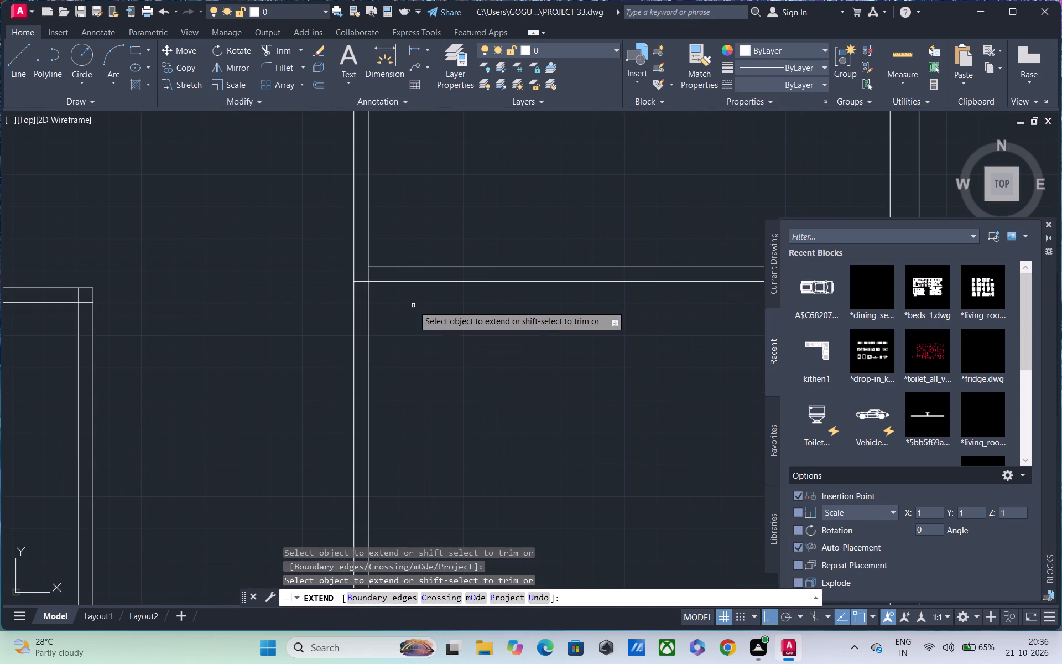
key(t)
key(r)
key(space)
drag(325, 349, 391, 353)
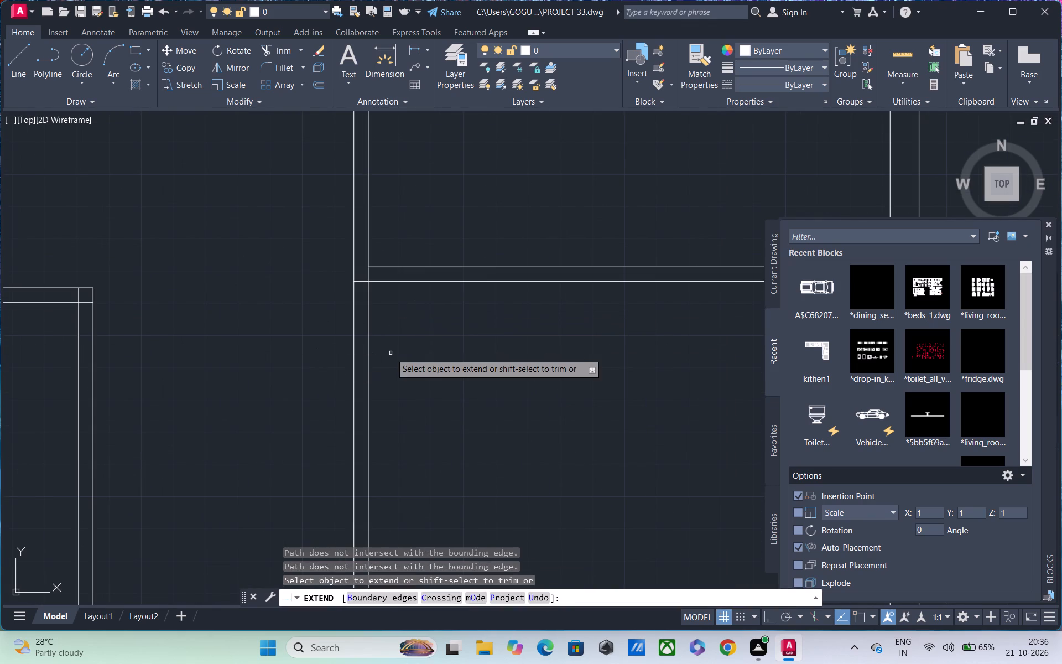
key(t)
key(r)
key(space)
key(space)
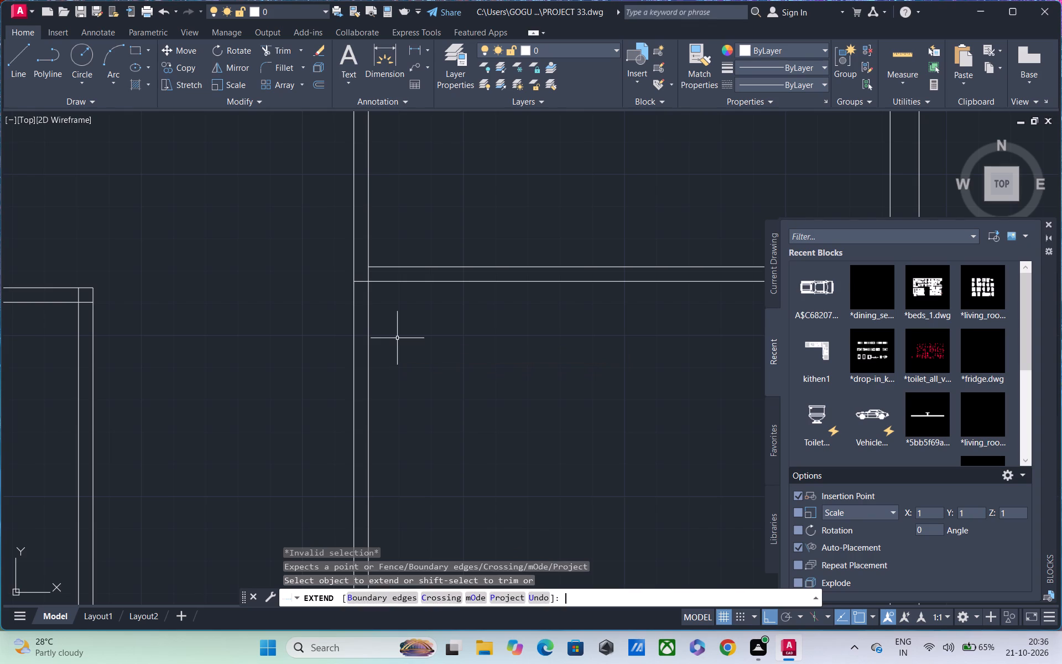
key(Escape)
Trim both lines of the central vertical wall below the lower right-hand partition.
text(TR)
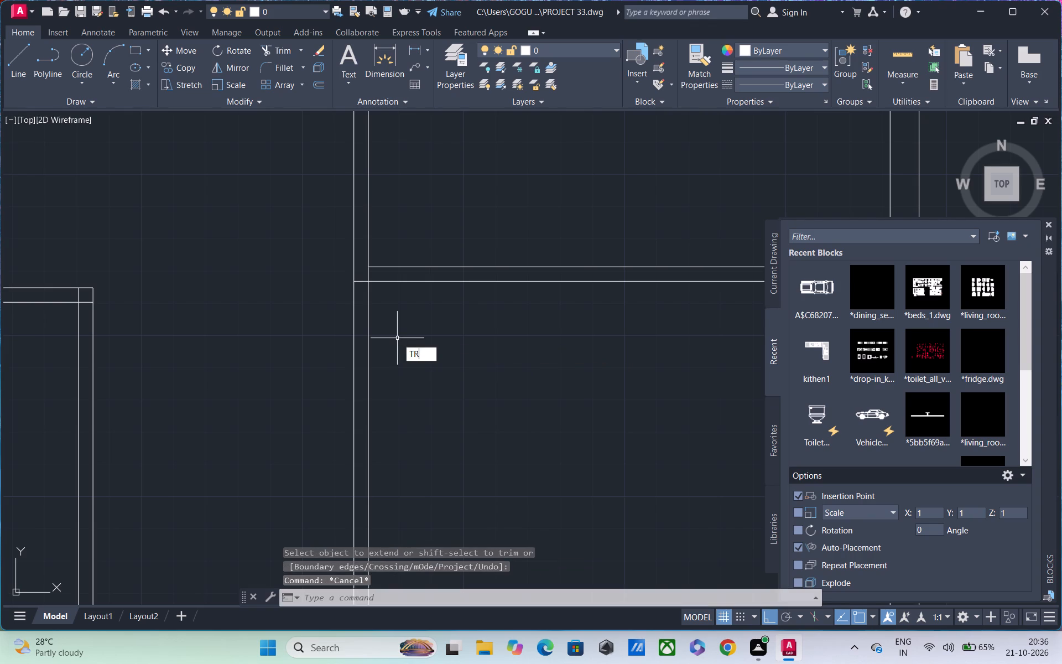
key(space)
key(space)
drag(341, 352, 400, 360)
Trim the overlapping inner wall lines at the plan's upper-left exterior corner.
scroll(413, 358, down, 4)
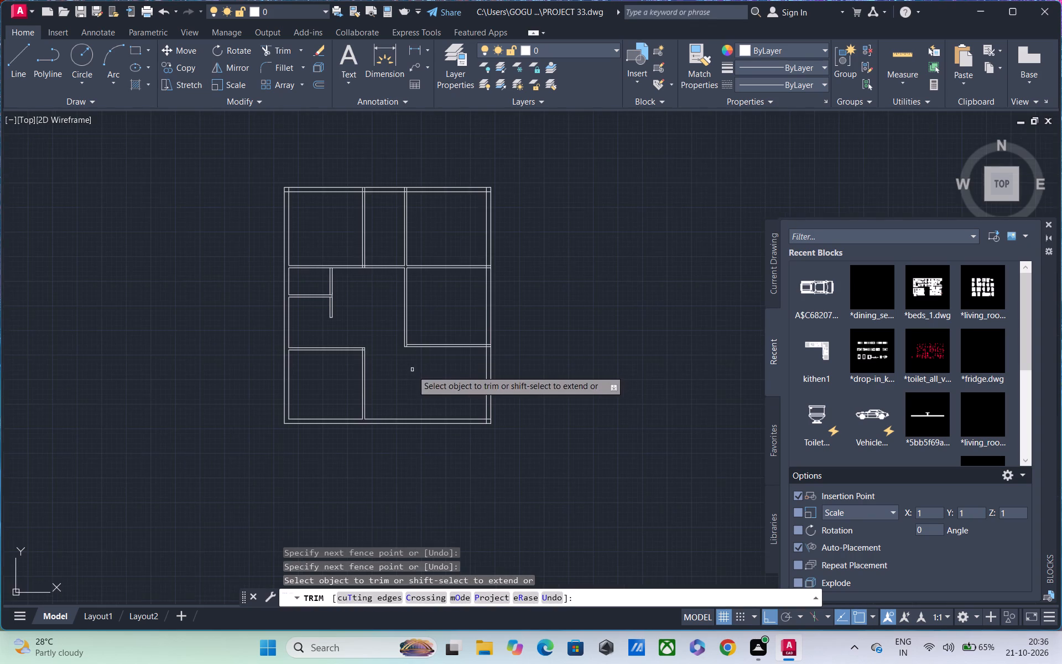
middle_drag(412, 371, 414, 353)
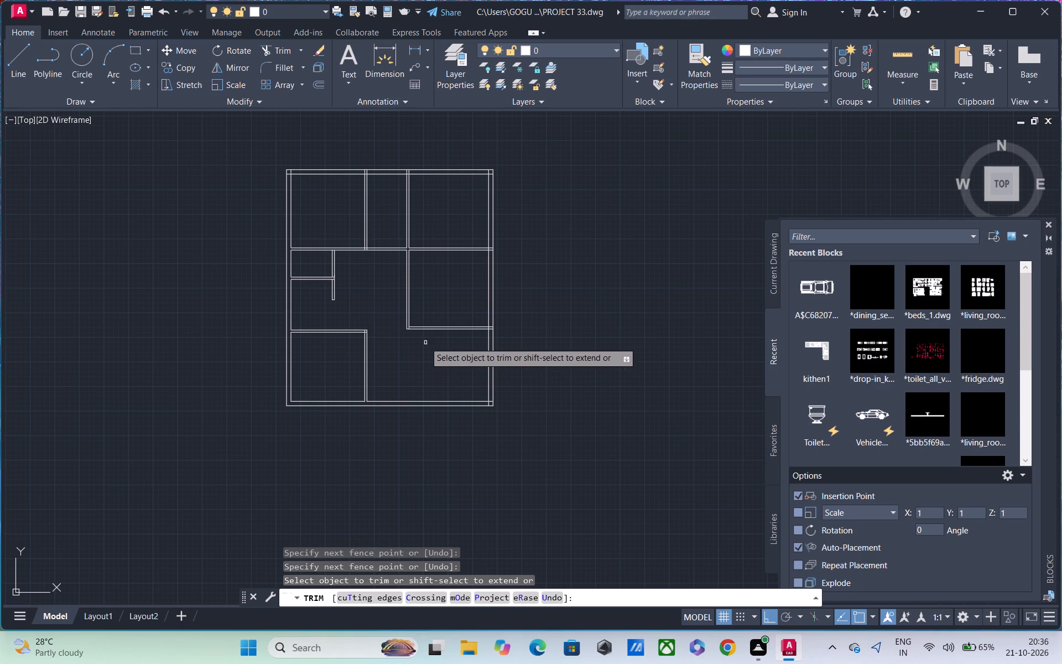
middle_drag(421, 346, 417, 393)
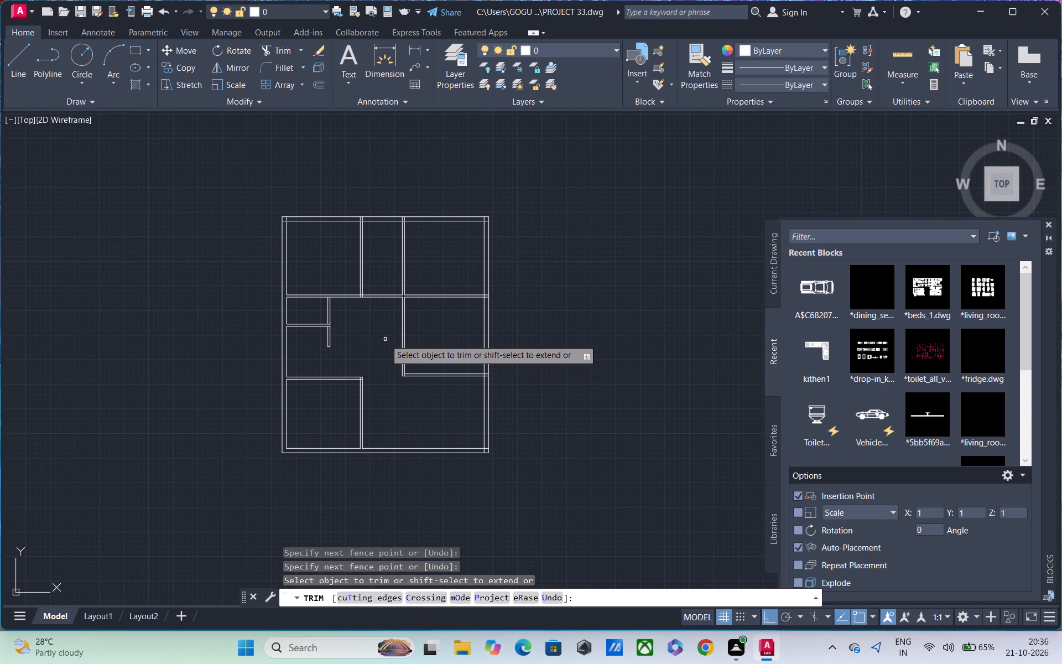
middle_drag(385, 340, 387, 401)
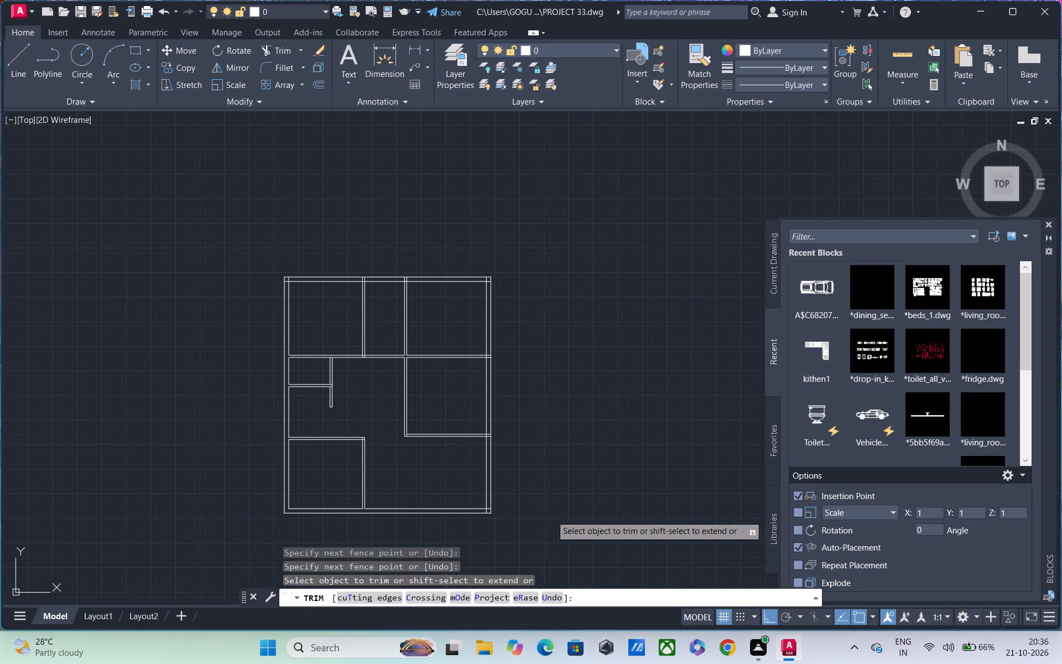
middle_drag(393, 472, 419, 518)
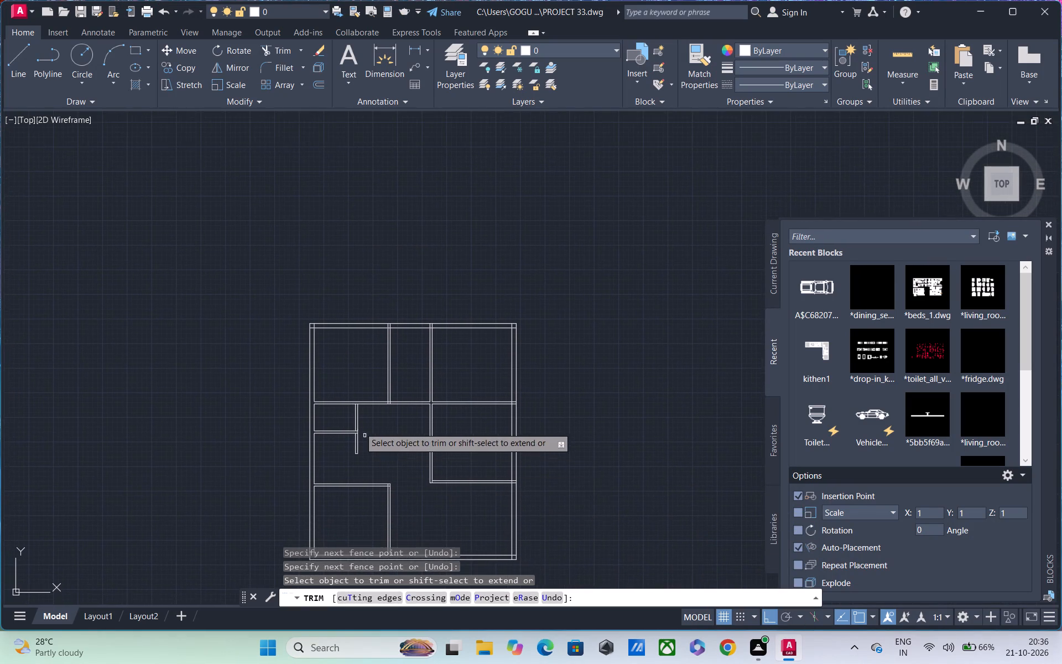
scroll(357, 420, up, 1)
middle_drag(355, 393, 424, 535)
scroll(360, 411, up, 5)
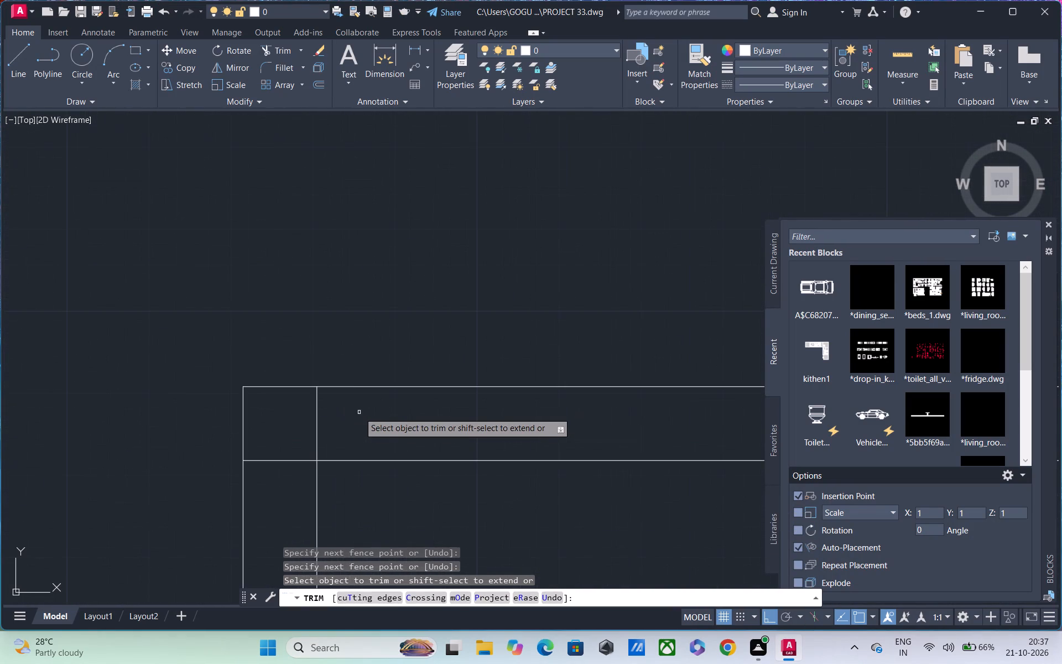
drag(358, 411, 272, 489)
Trim the overlapping lines where the first vertical partition from the left meets the top exterior wall.
scroll(278, 483, down, 5)
middle_drag(477, 474, 476, 465)
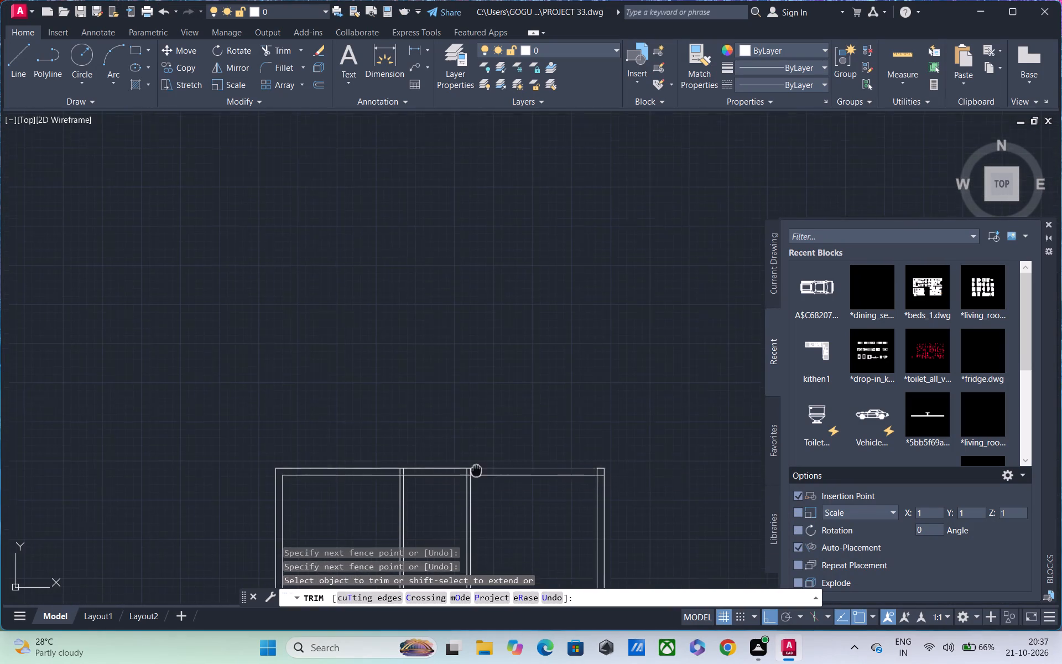
middle_drag(476, 465, 473, 428)
scroll(414, 431, up, 4)
drag(313, 407, 431, 413)
scroll(424, 414, down, 1)
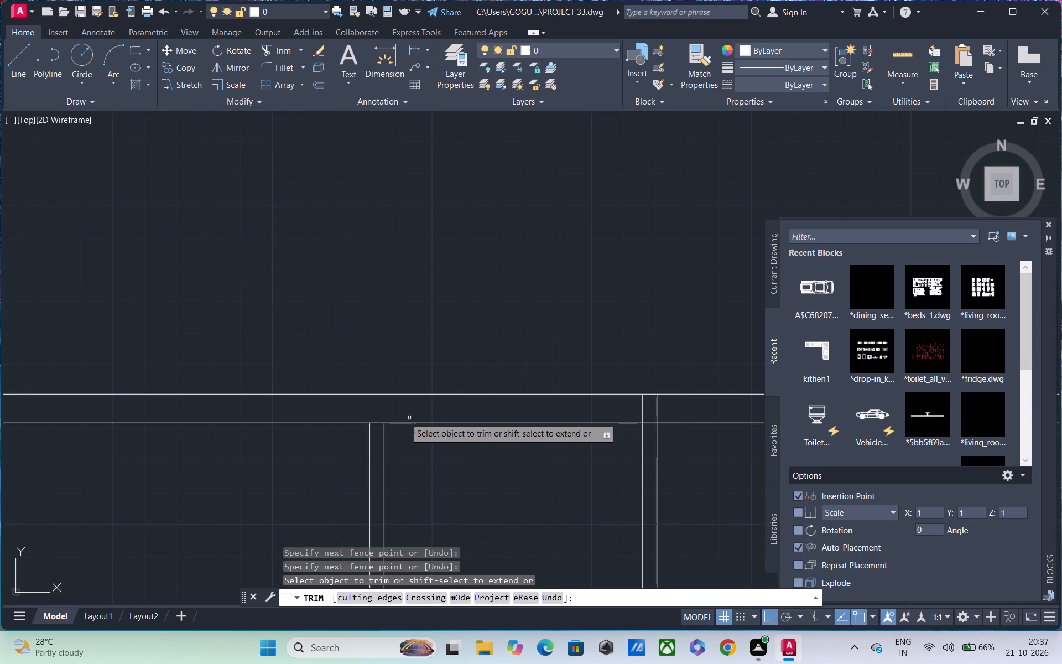
scroll(377, 426, up, 3)
drag(383, 404, 383, 463)
Trim the overlapping lines where the second vertical partition from the left meets the top exterior wall.
scroll(383, 454, down, 5)
middle_drag(540, 454, 468, 454)
scroll(467, 453, up, 1)
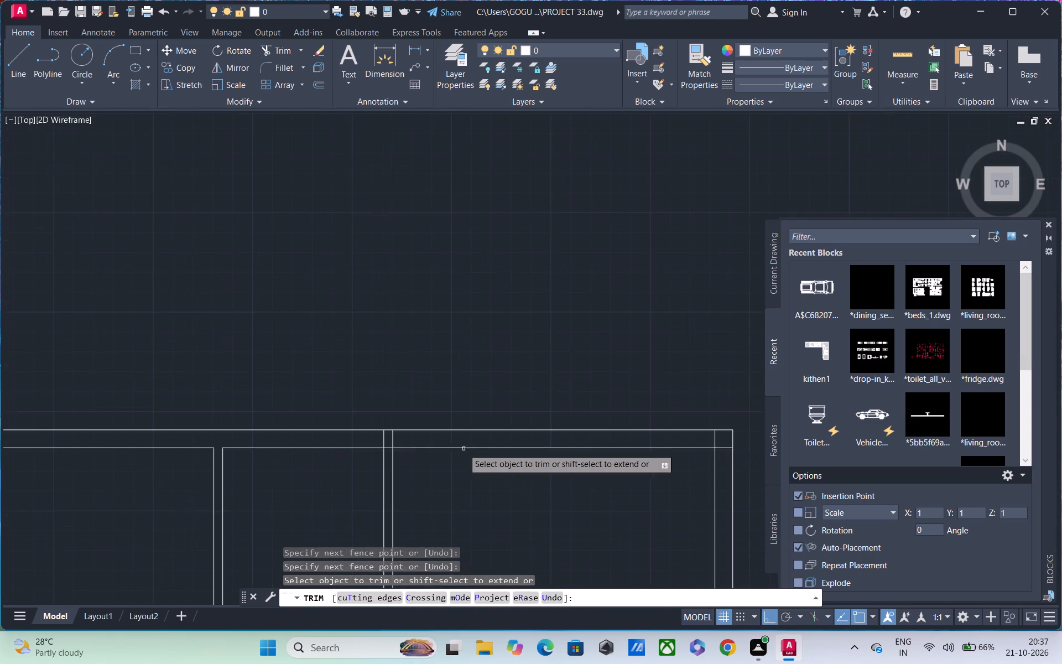
scroll(401, 443, up, 3)
drag(301, 421, 387, 430)
drag(356, 439, 355, 526)
Trim the overlapping inner wall lines at the plan's upper-right exterior corner.
scroll(353, 494, down, 3)
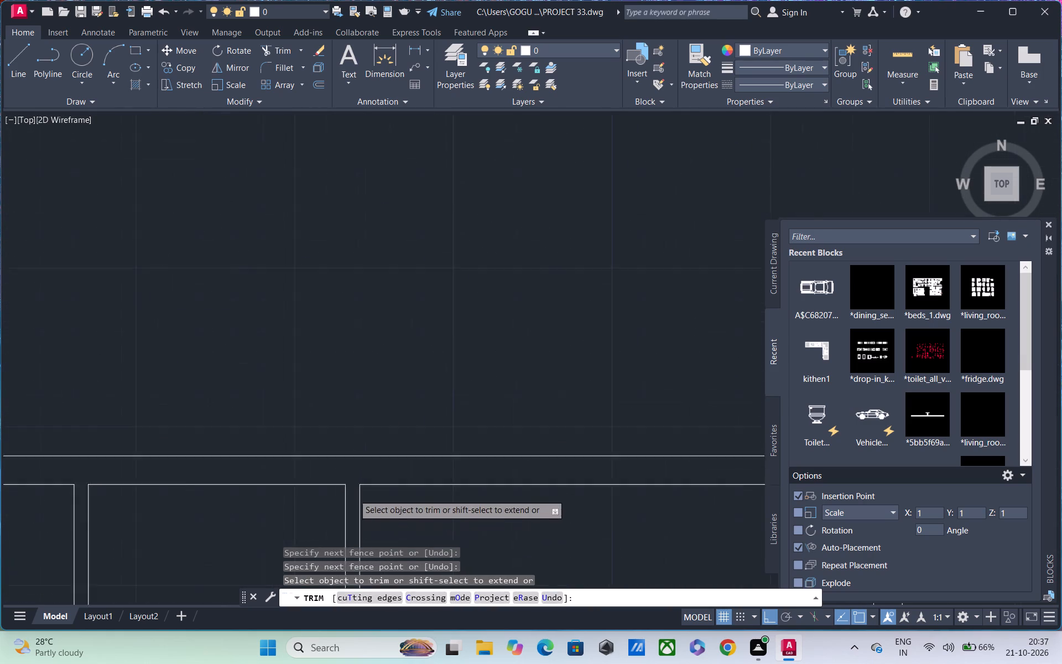
scroll(354, 494, down, 2)
middle_drag(460, 485, 451, 432)
scroll(451, 432, up, 1)
scroll(524, 440, up, 3)
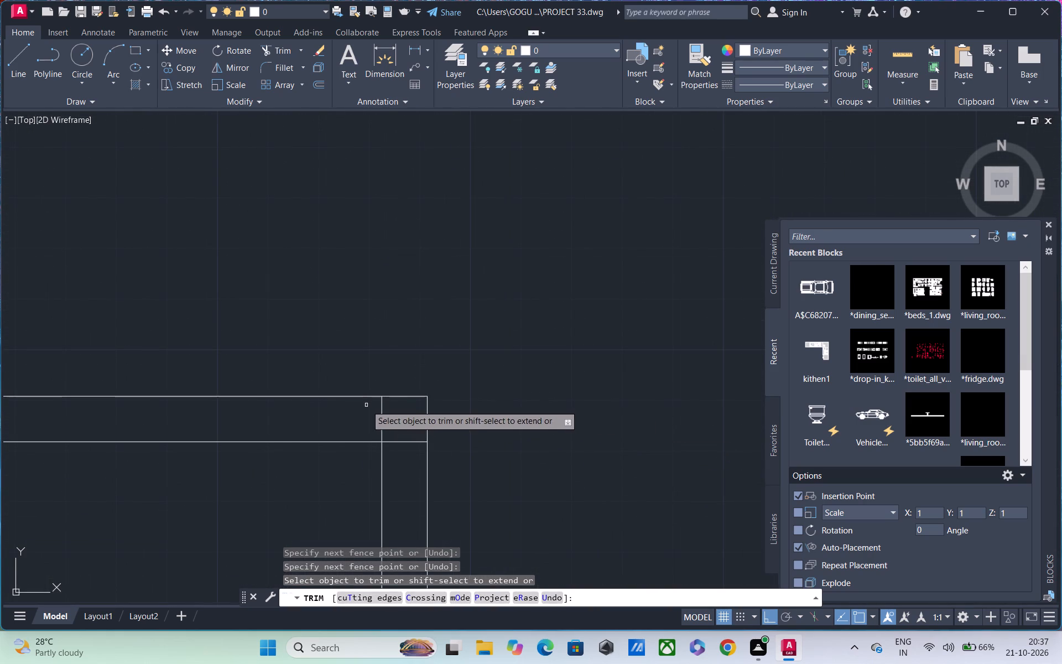
drag(371, 410, 398, 468)
Trim the overlapping lines where the upper horizontal partition meets the right exterior wall, leaving an open wall junction.
scroll(398, 468, down, 5)
middle_drag(350, 494, 391, 397)
scroll(441, 455, up, 4)
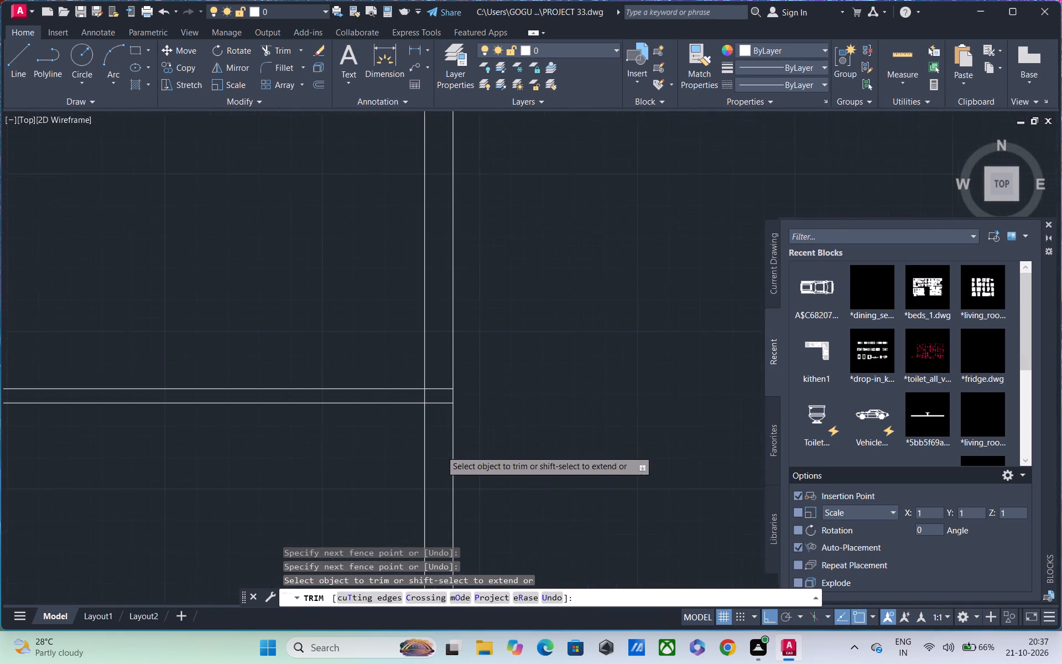
drag(447, 374, 442, 433)
scroll(446, 409, up, 3)
drag(394, 371, 310, 366)
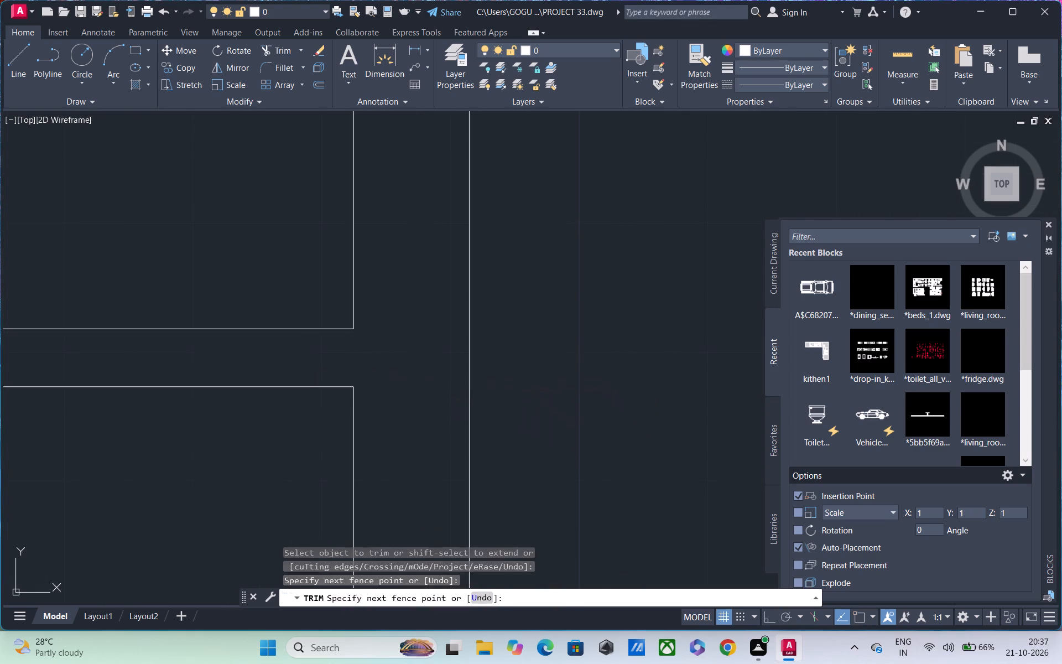
Trim the overlapping lines where the lower horizontal partition meets the right exterior wall, leaving an open wall junction.
scroll(315, 375, down, 4)
middle_drag(303, 496, 409, 370)
scroll(413, 367, up, 1)
scroll(417, 392, down, 4)
scroll(423, 454, up, 4)
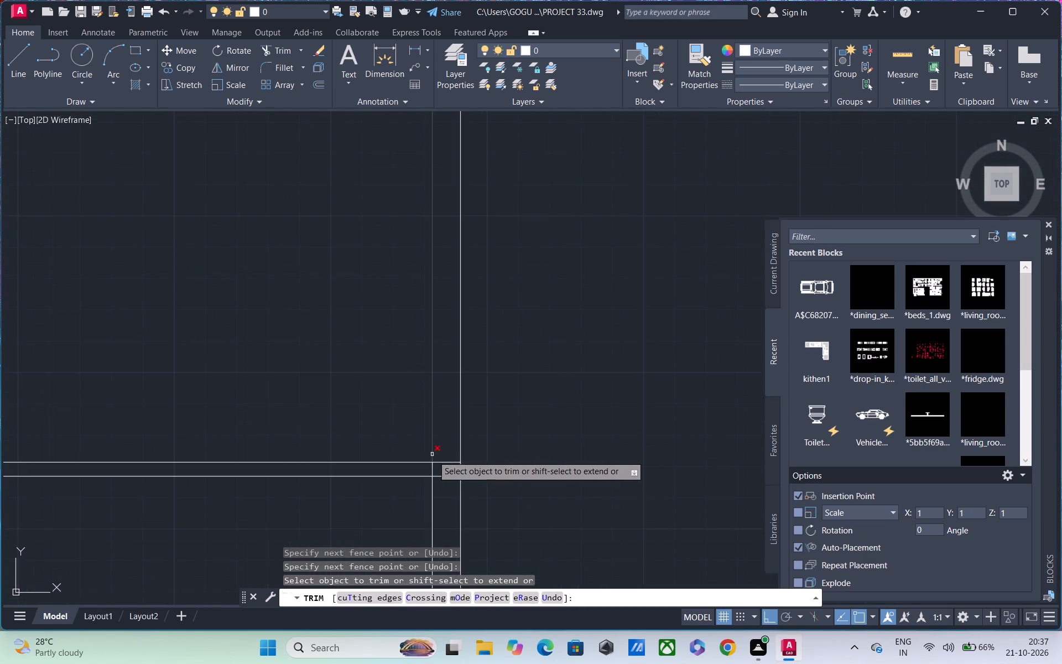
scroll(436, 465, up, 4)
drag(464, 414, 464, 541)
drag(462, 523, 352, 506)
Trim the overlapping inner wall lines at the plan's lower-right exterior corner.
scroll(356, 502, down, 5)
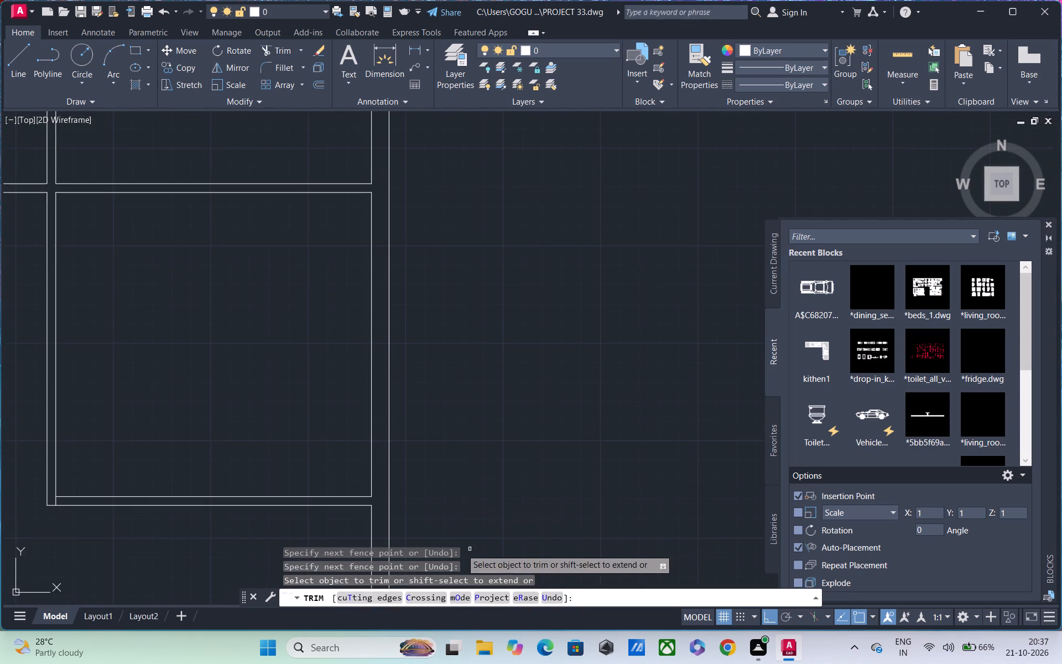
middle_drag(422, 486, 555, 318)
scroll(555, 318, up, 1)
scroll(543, 445, down, 3)
scroll(530, 491, down, 2)
scroll(530, 525, up, 4)
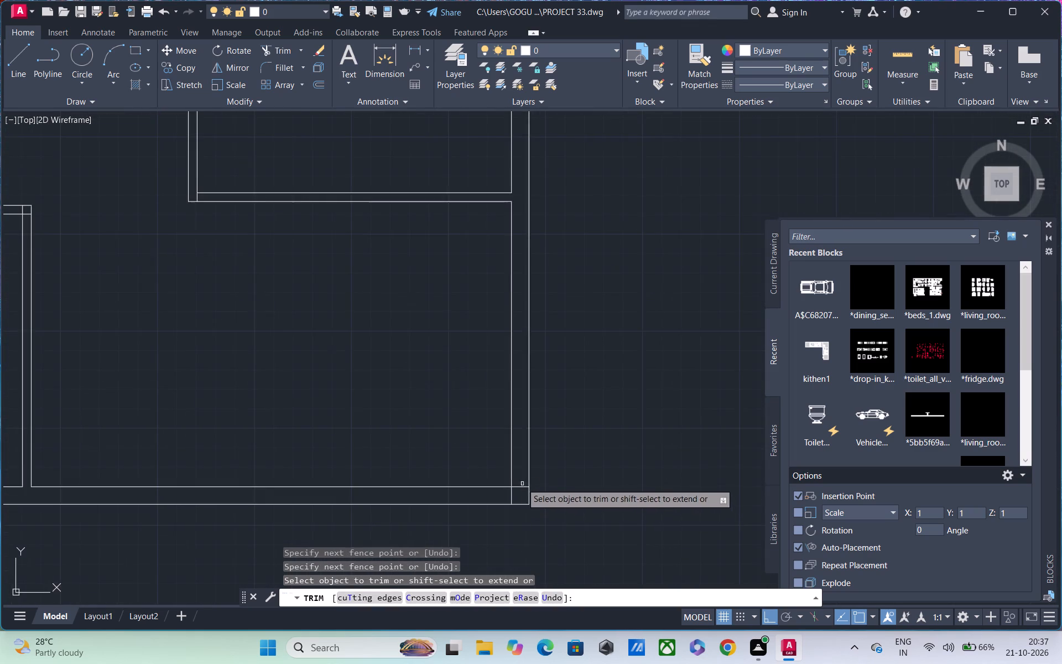
scroll(520, 481, up, 4)
drag(526, 487, 447, 548)
Trim the overlapping inner partition lines at the upper-right corner of the plan's lower-left room.
scroll(439, 541, down, 5)
middle_drag(324, 471, 531, 451)
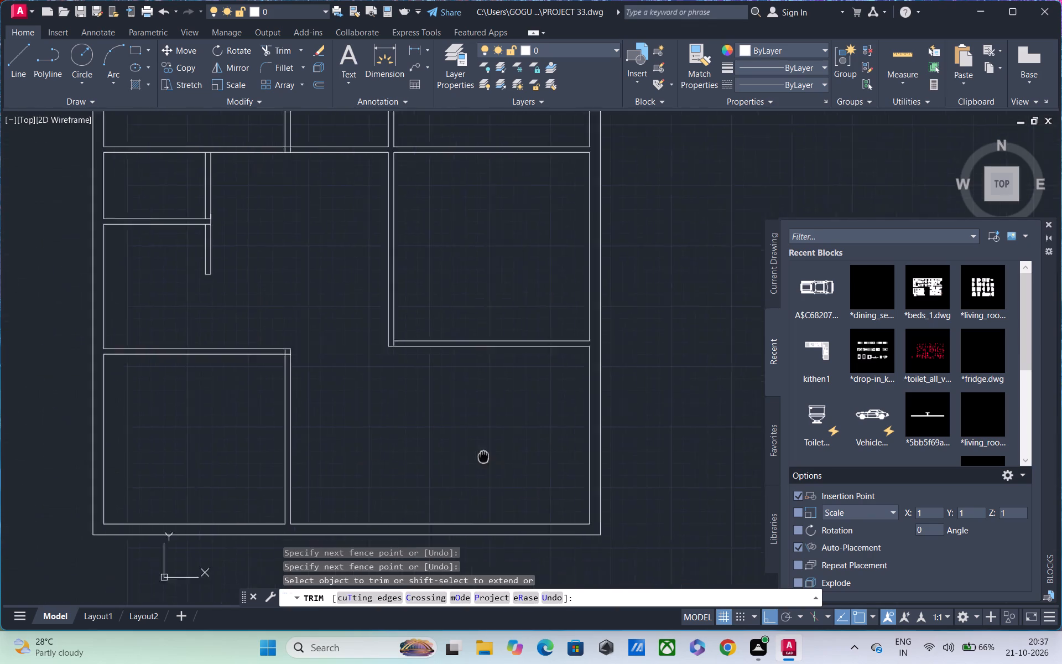
middle_drag(531, 451, 595, 442)
scroll(424, 505, up, 4)
scroll(404, 512, down, 4)
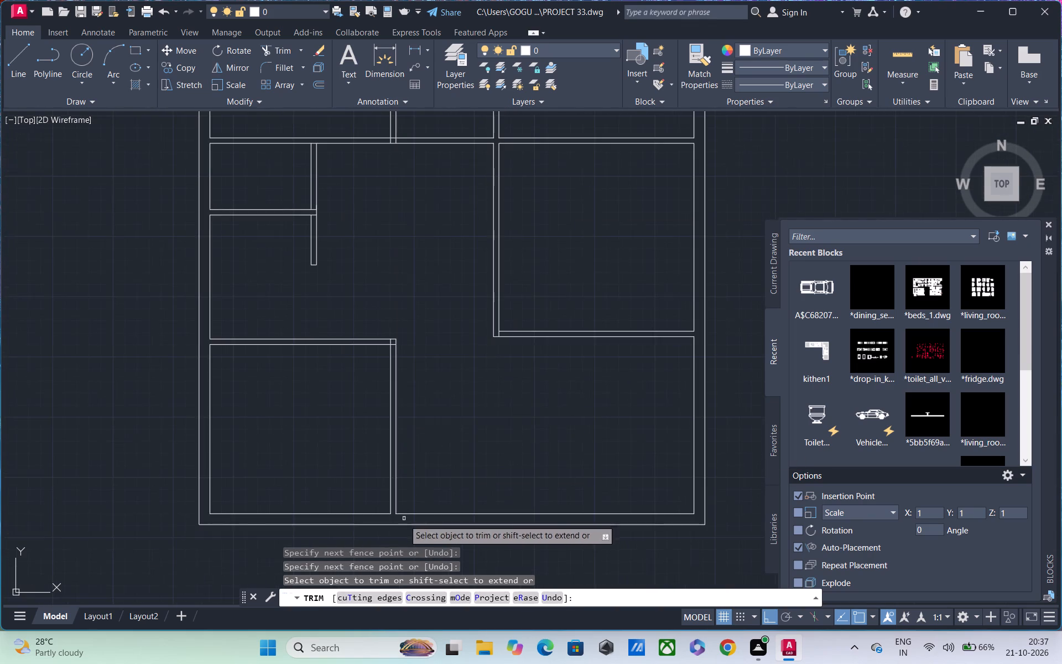
middle_drag(410, 463, 417, 532)
scroll(415, 421, up, 4)
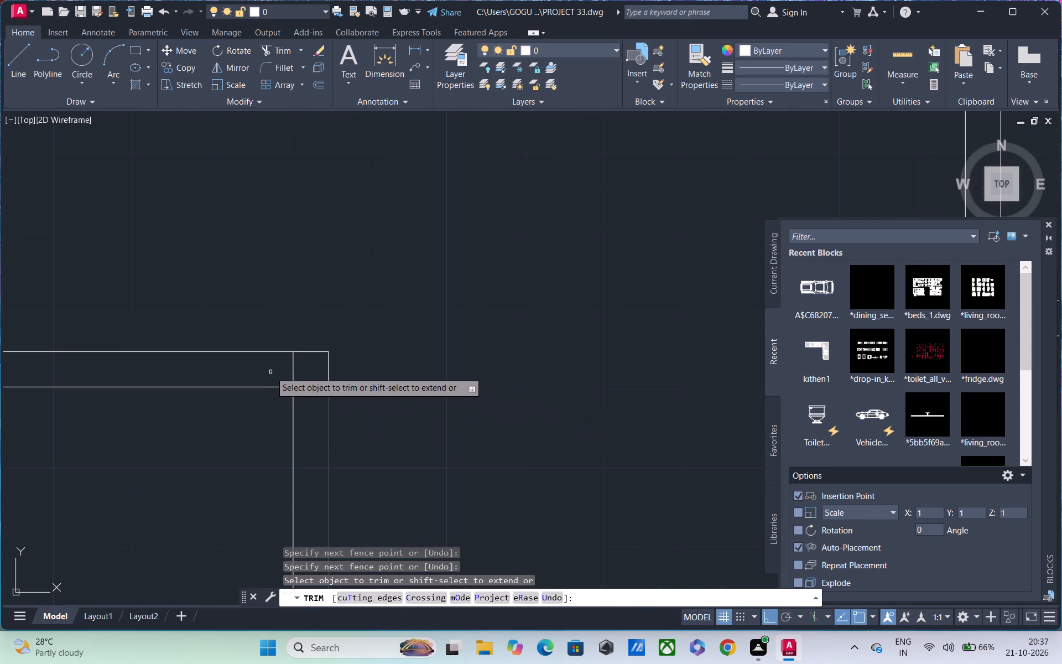
key(Escape)
key(space)
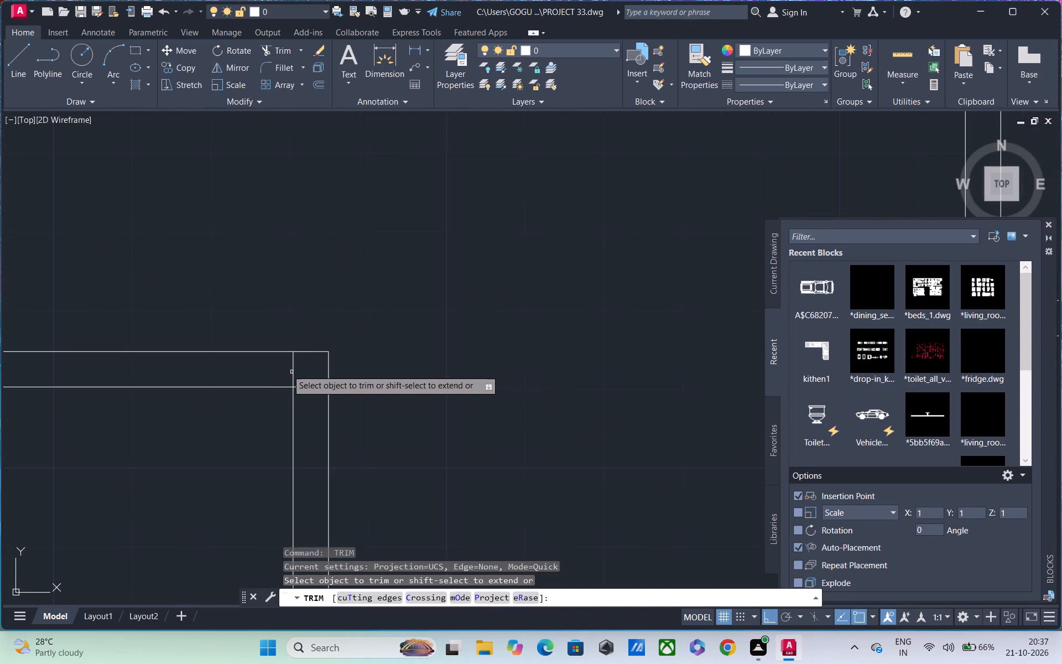
drag(284, 369, 304, 412)
Trim both lines of the small left room's lower partition where they cross the short vertical partition.
scroll(301, 417, down, 4)
middle_drag(209, 388, 346, 486)
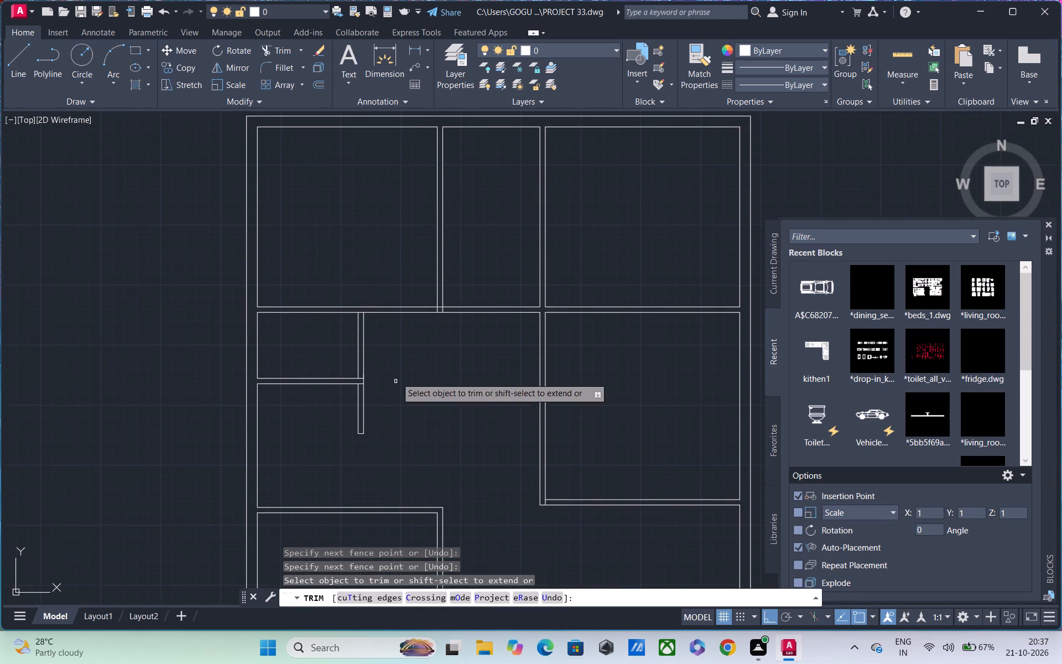
scroll(381, 369, up, 3)
scroll(311, 406, up, 4)
drag(315, 399, 319, 536)
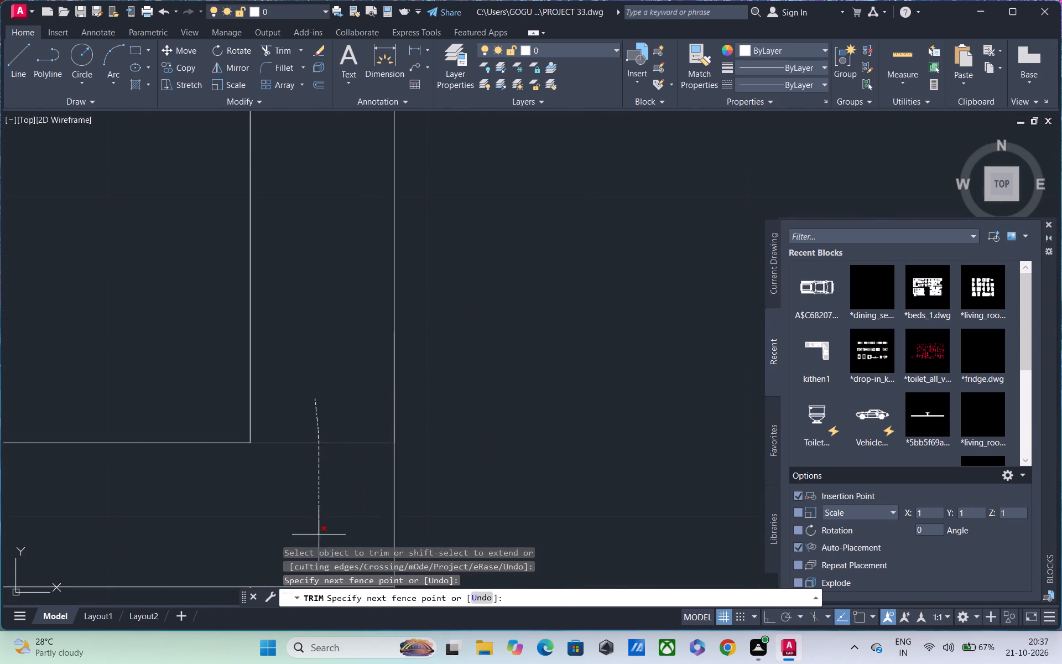
drag(319, 536, 315, 549)
scroll(309, 516, down, 4)
middle_drag(310, 511, 338, 427)
scroll(343, 459, up, 3)
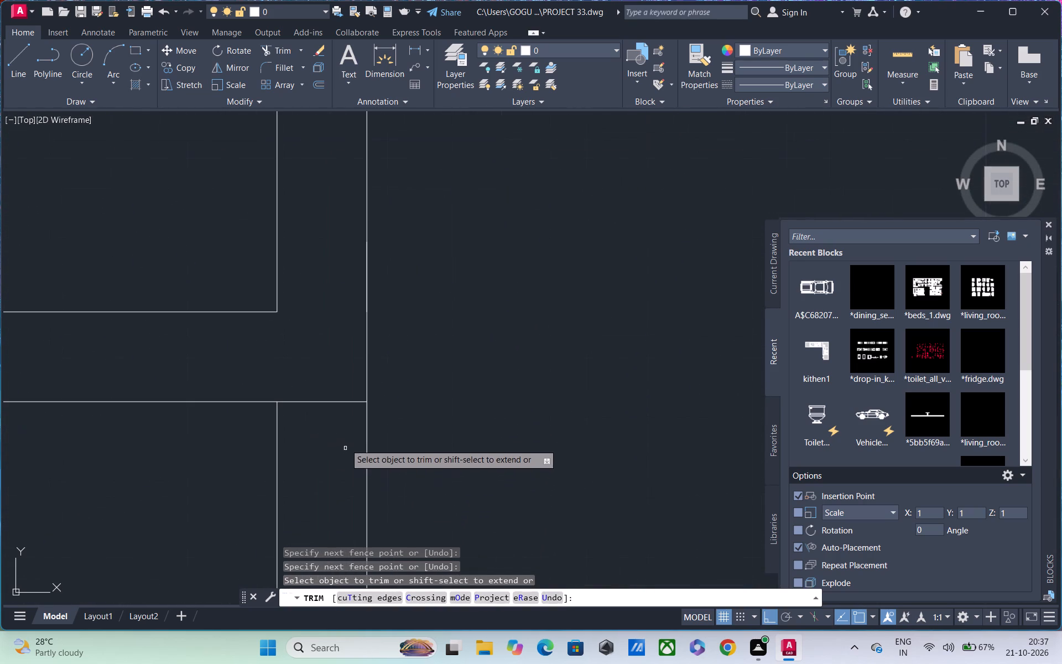
drag(339, 386, 329, 480)
Trim the overlapping lines where the first vertical partition from the left meets the upper horizontal partition.
scroll(321, 465, down, 4)
middle_drag(225, 466, 392, 486)
scroll(369, 418, down, 2)
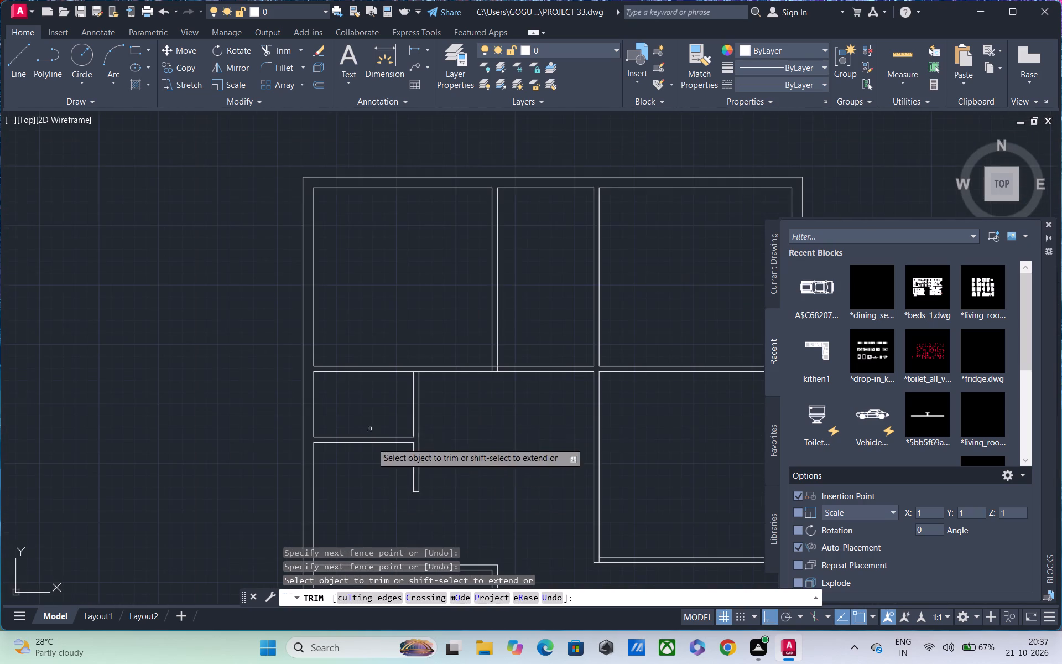
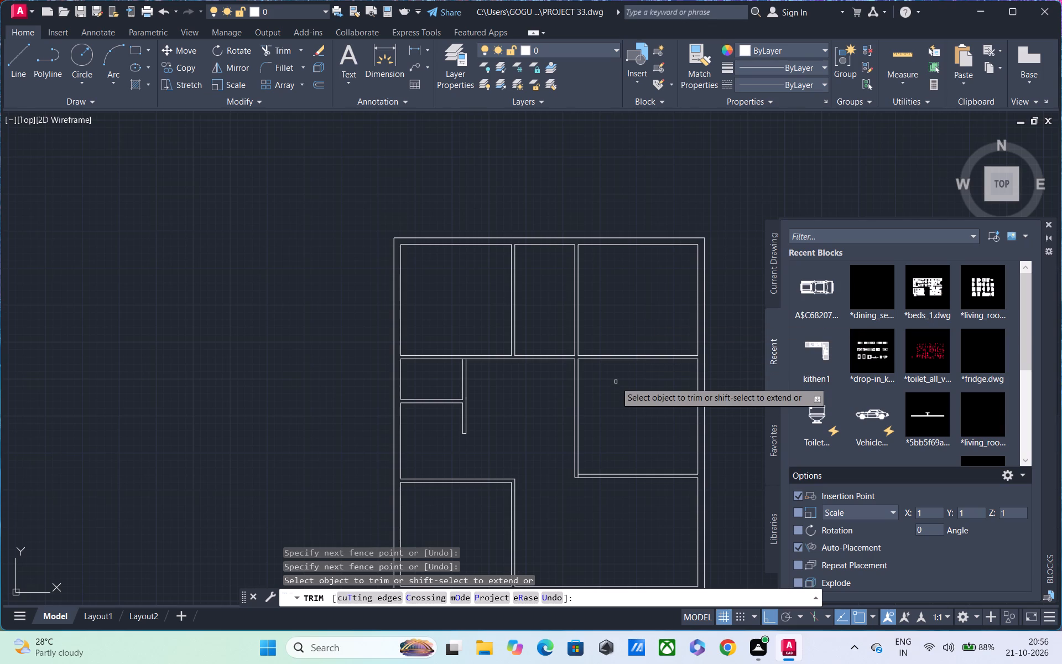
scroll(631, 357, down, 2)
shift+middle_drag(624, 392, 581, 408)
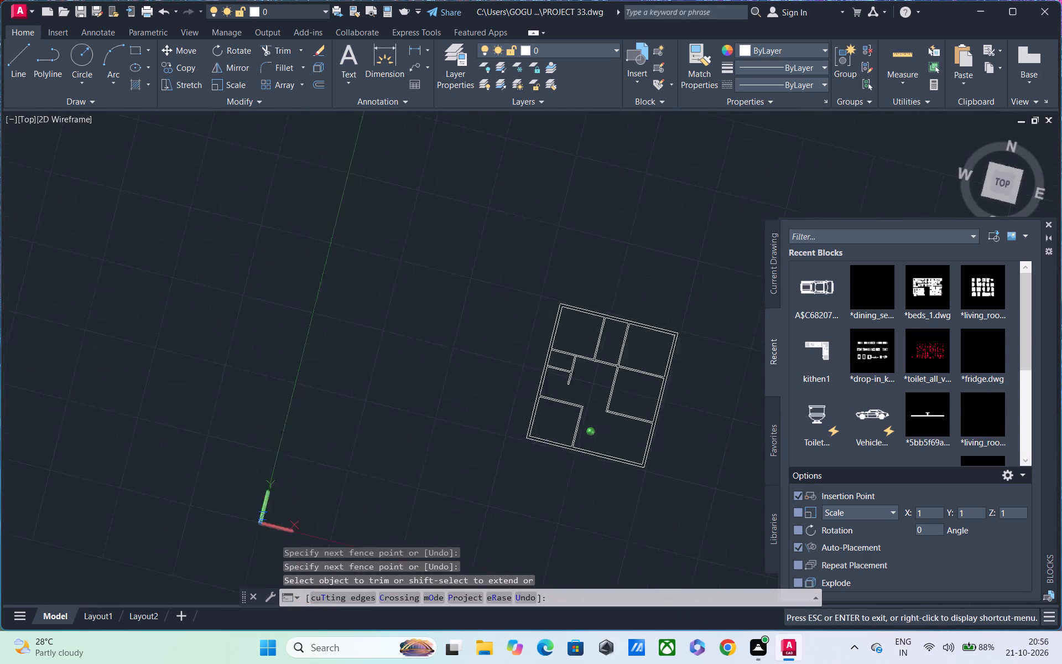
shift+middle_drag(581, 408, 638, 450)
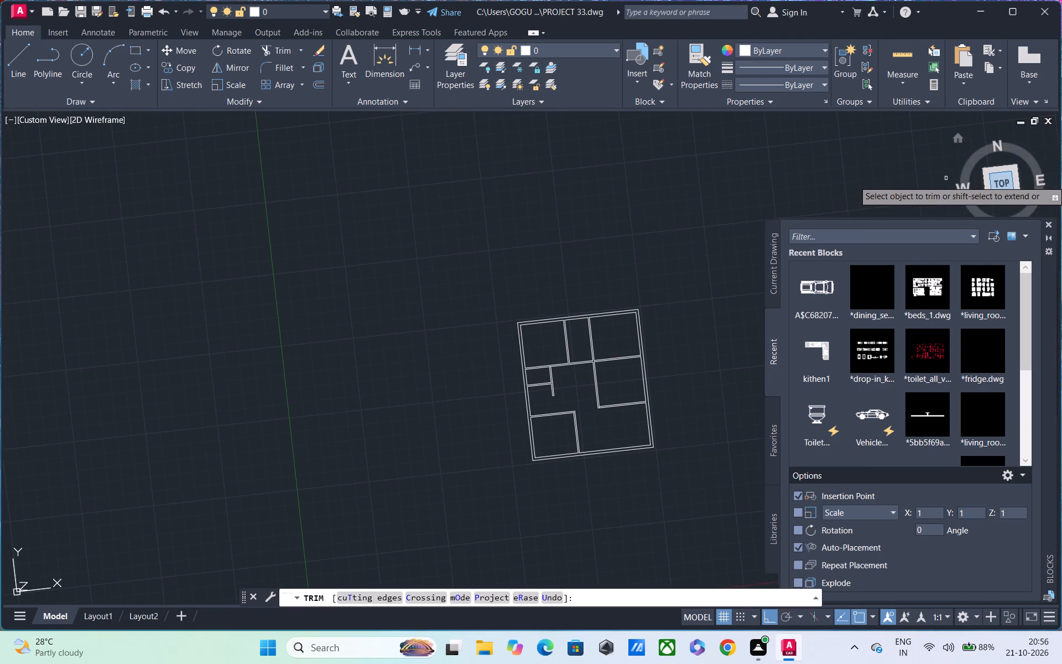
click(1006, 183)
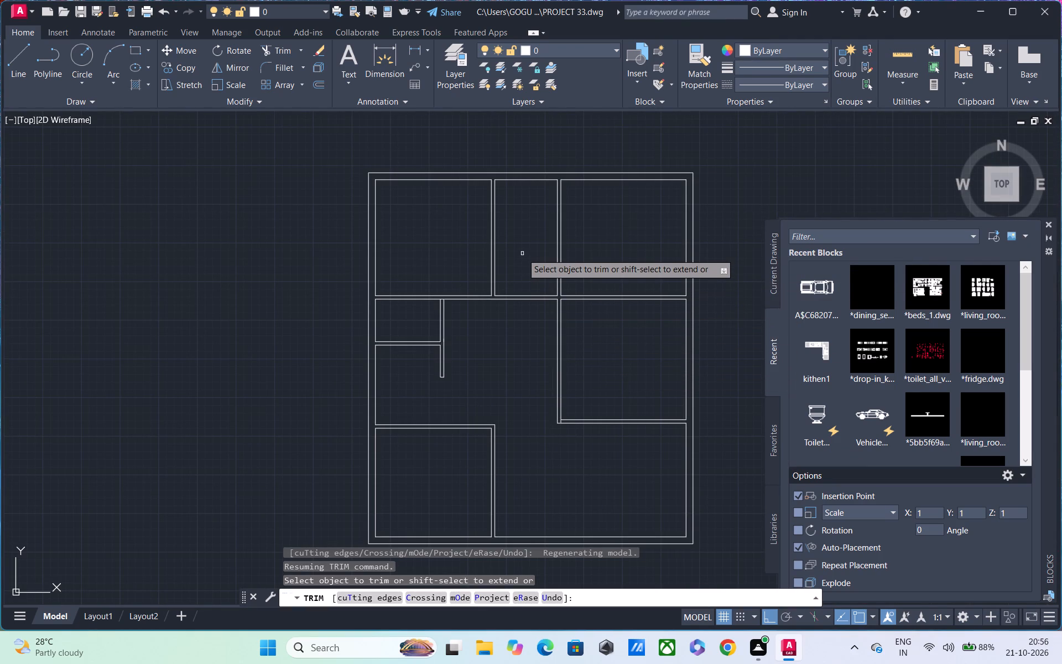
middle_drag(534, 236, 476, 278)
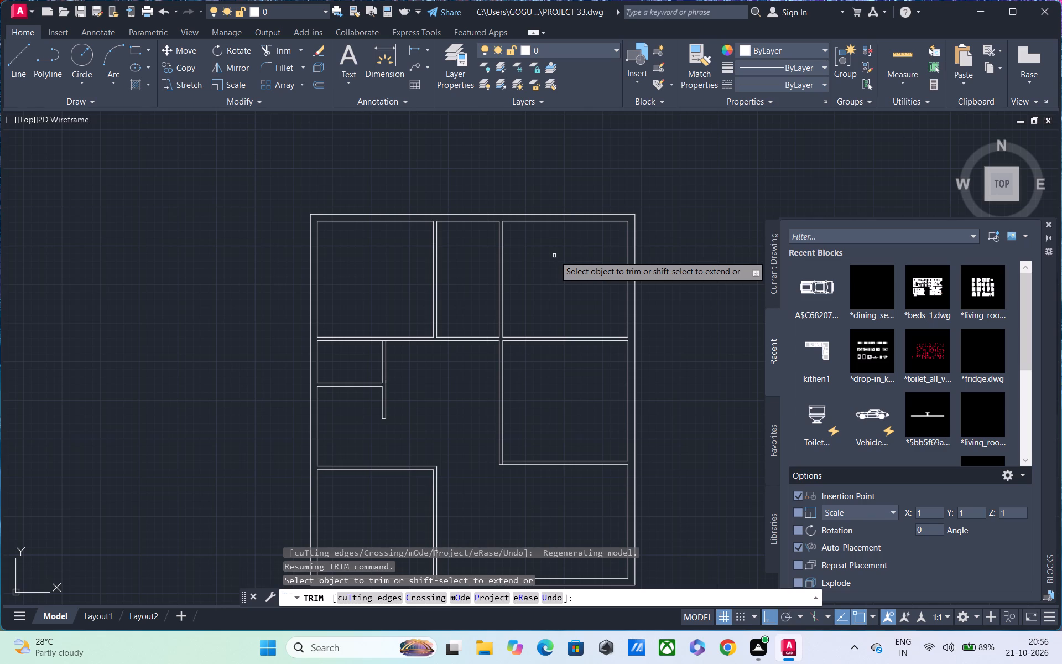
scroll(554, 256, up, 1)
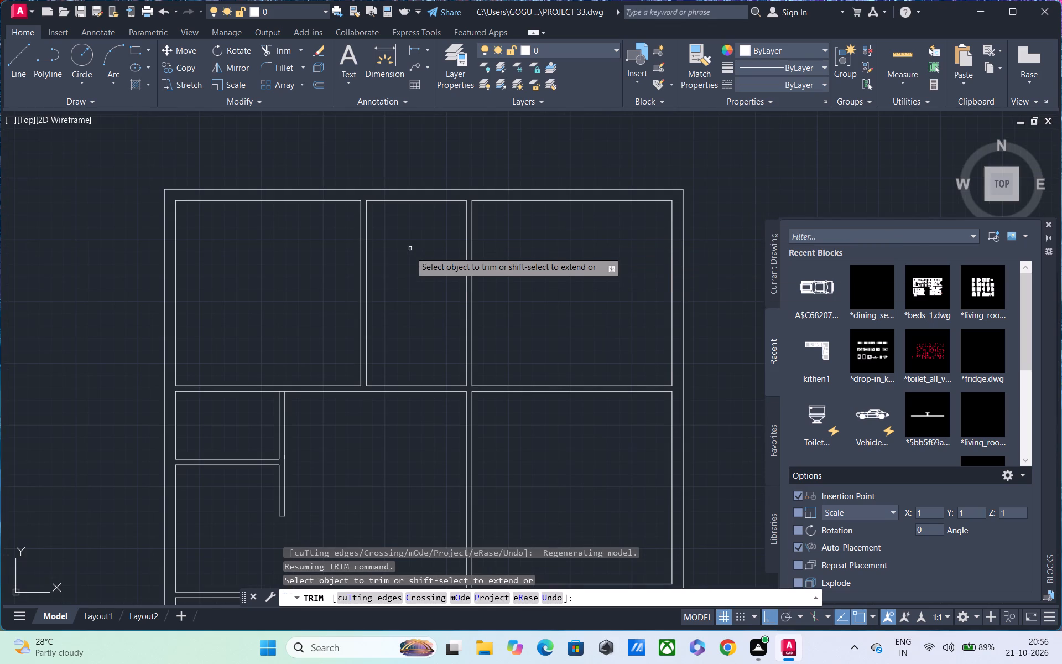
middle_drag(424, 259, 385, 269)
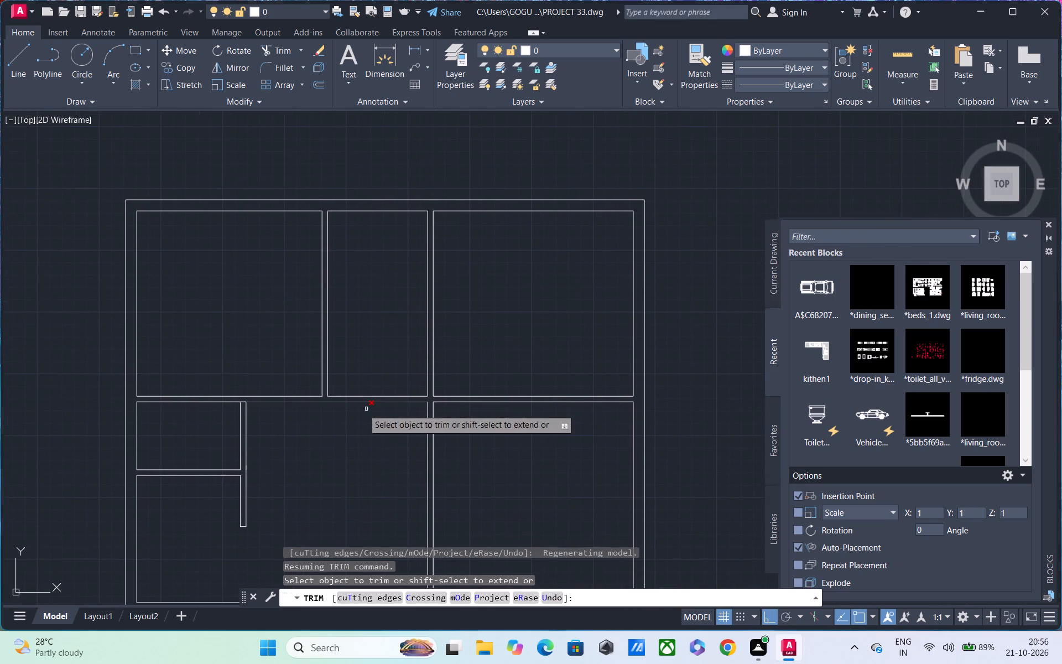
Outline a 3' opening in the first vertical partition, drawing lines from its junction with the upper horizontal partition up, across and back down.
scroll(353, 403, up, 2)
key(space)
middle_drag(285, 443, 298, 429)
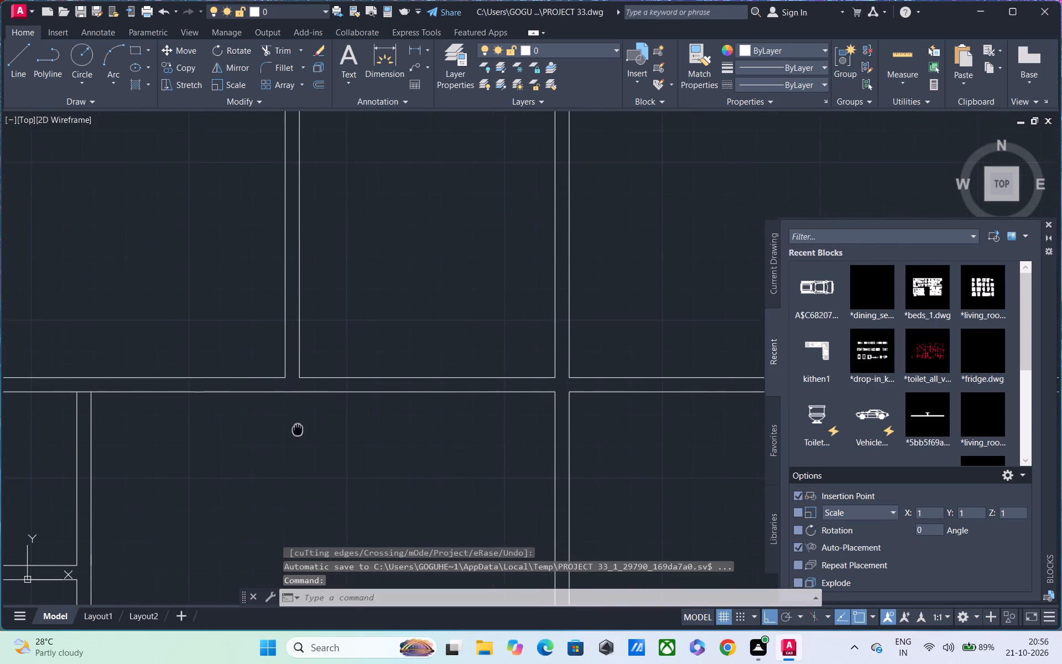
middle_drag(298, 429, 352, 445)
middle_drag(367, 396, 366, 454)
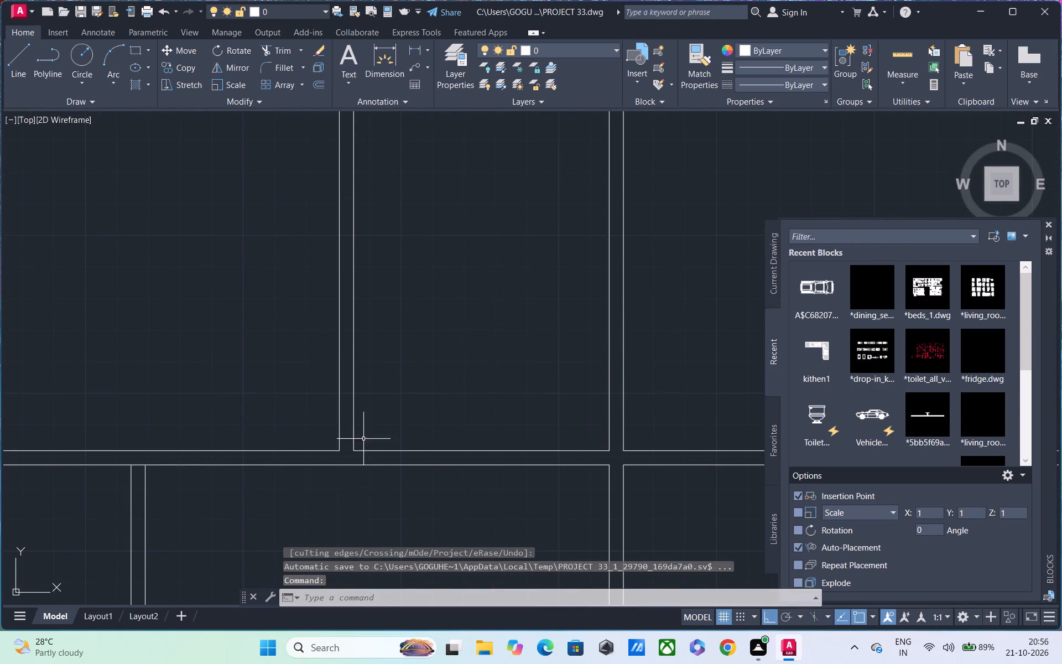
key(l)
key(space)
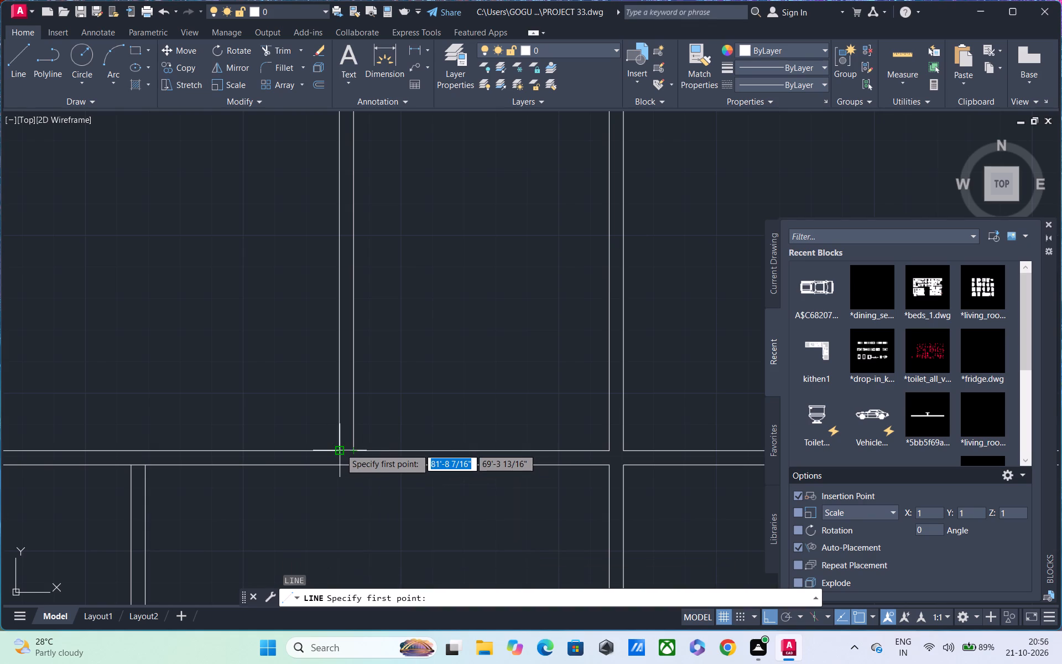
click(340, 448)
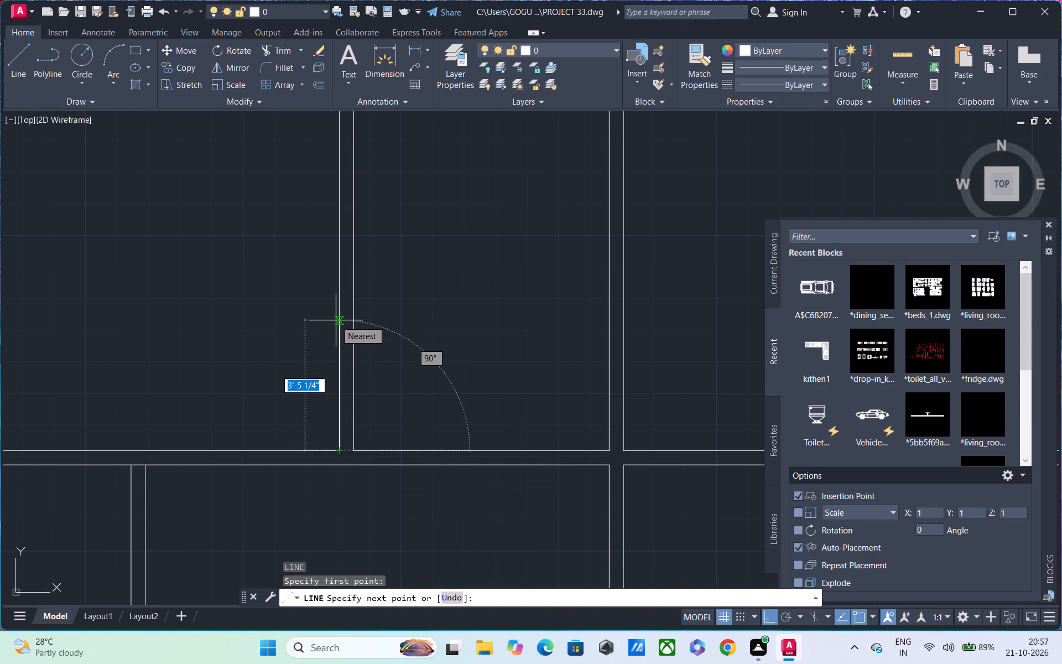
text(3')
key(Return)
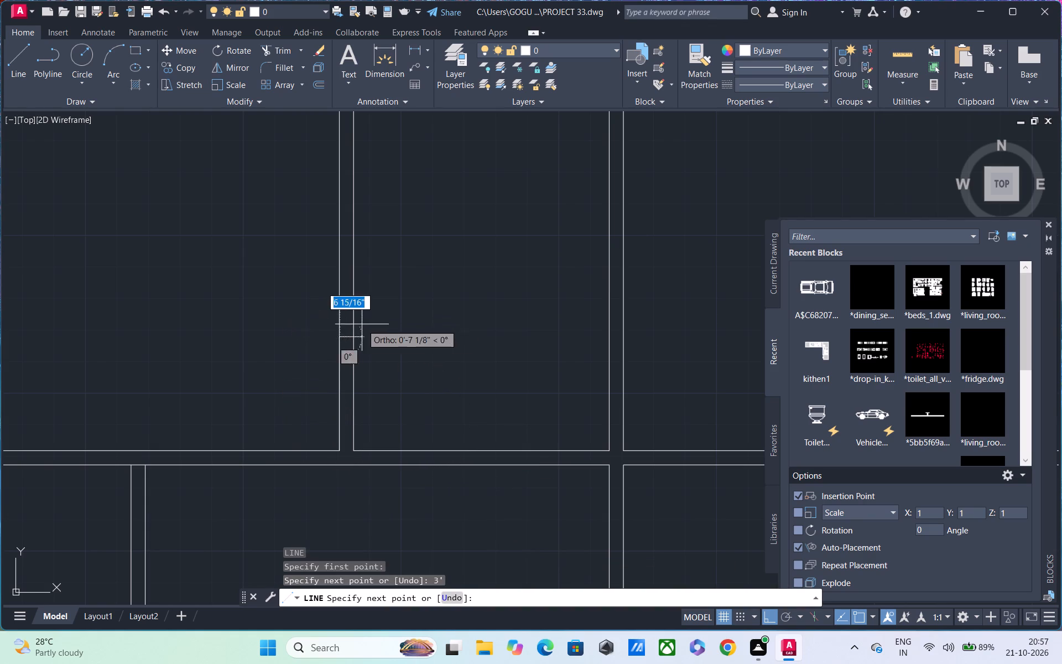
scroll(335, 331, up, 3)
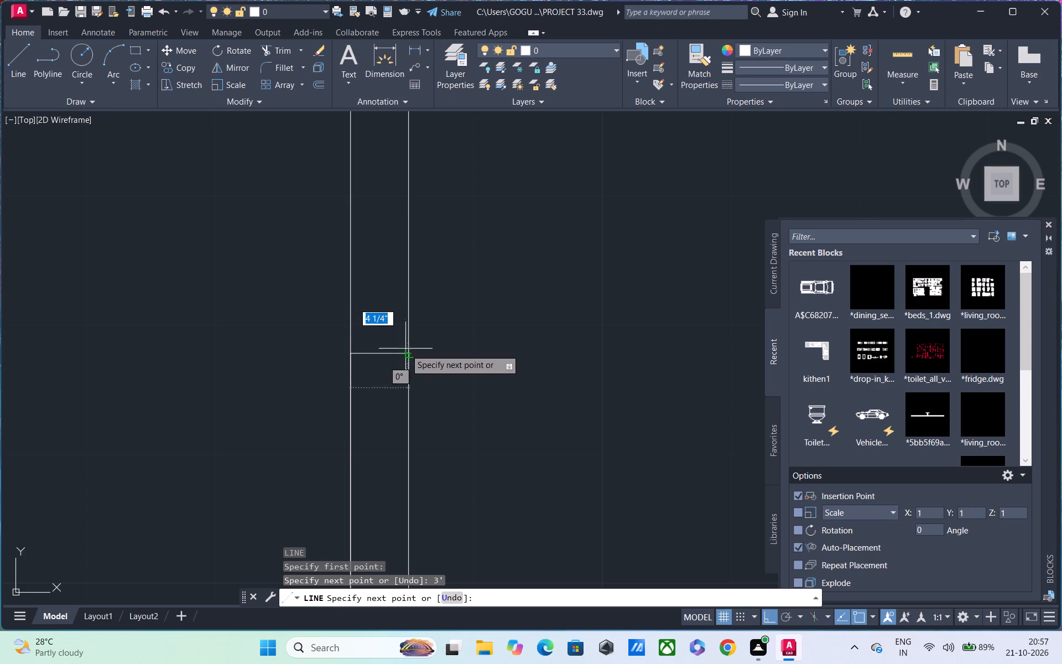
click(405, 354)
scroll(393, 400, down, 4)
middle_drag(393, 406, 393, 299)
scroll(393, 339, up, 4)
click(408, 452)
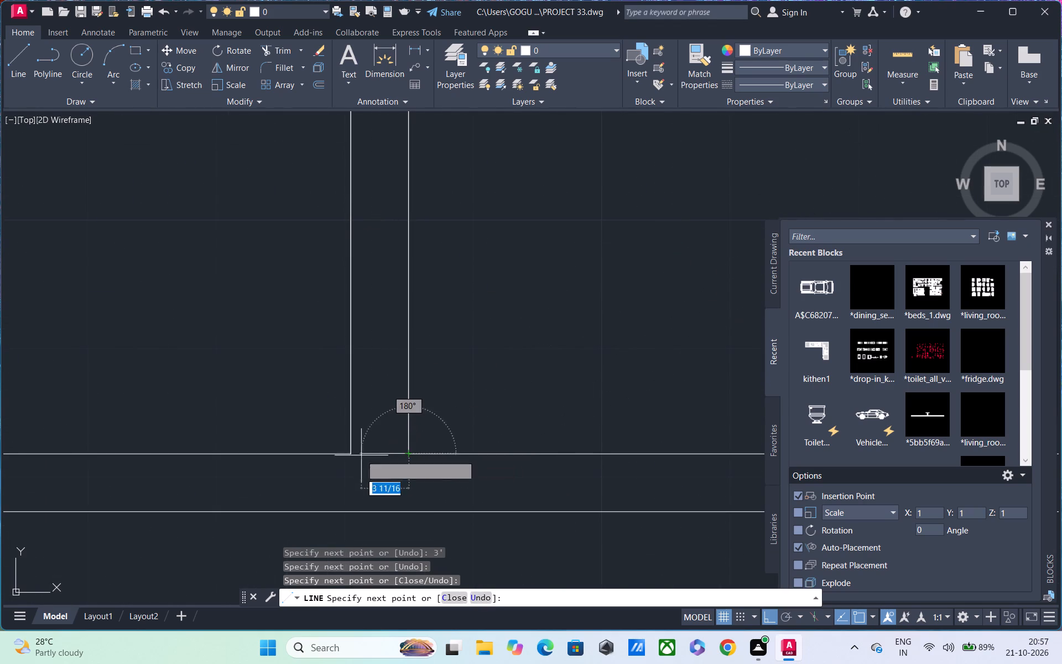
click(351, 455)
text(TR)
key(space)
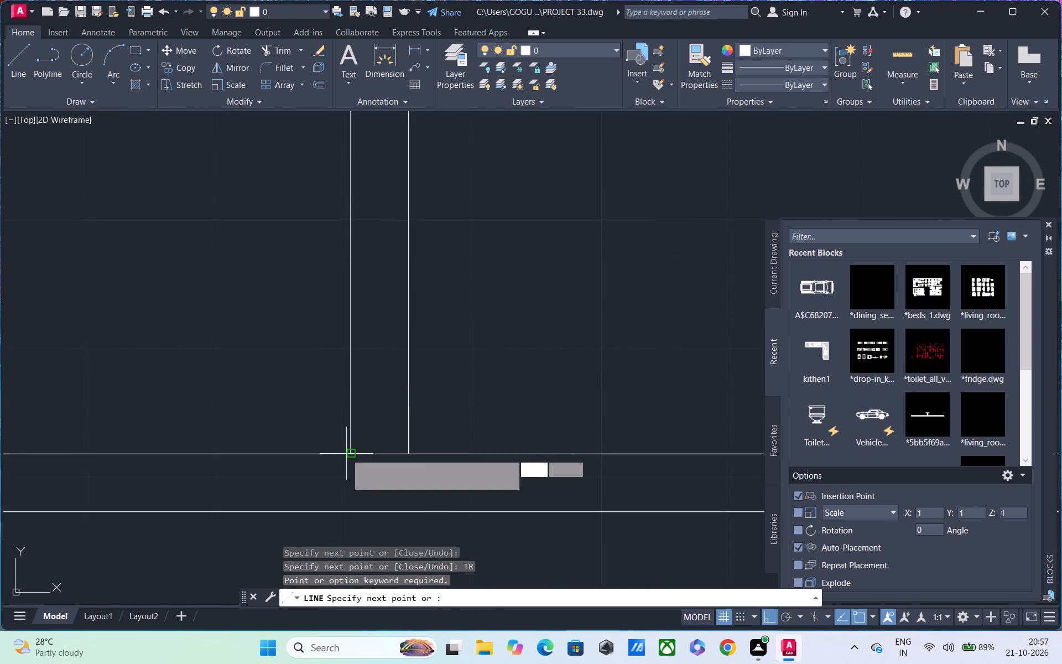
key(space)
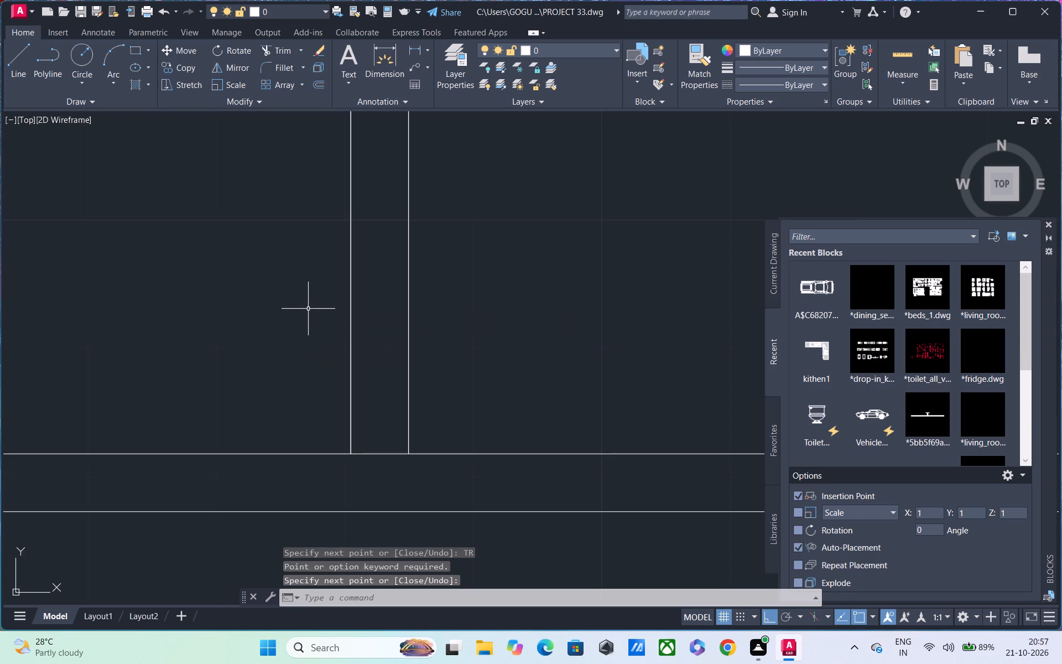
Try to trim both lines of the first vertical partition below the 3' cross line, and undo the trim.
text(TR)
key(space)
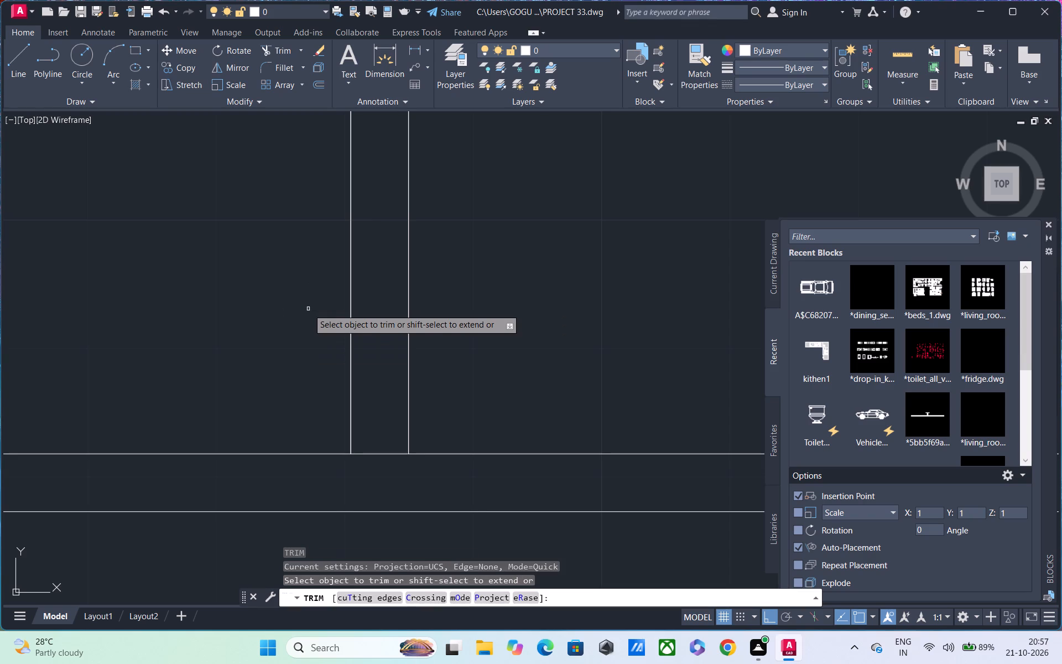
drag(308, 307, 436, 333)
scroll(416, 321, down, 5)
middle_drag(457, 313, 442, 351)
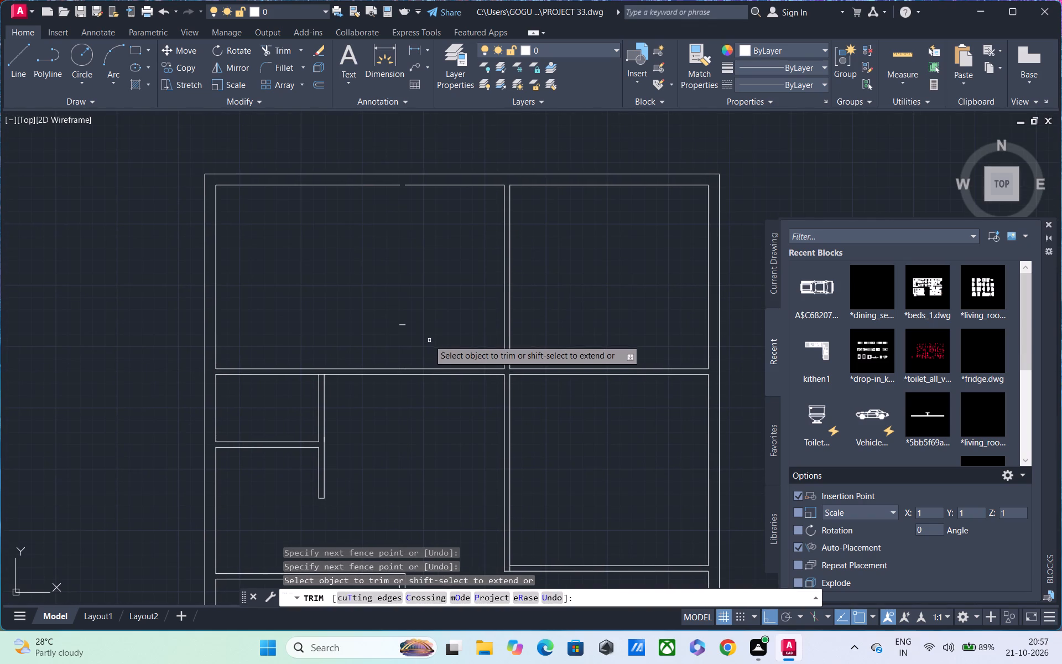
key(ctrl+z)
Trim both lines of the first vertical partition between the 3' cross line and the upper horizontal partition to cut the opening.
scroll(388, 289, down, 3)
middle_drag(396, 284, 397, 346)
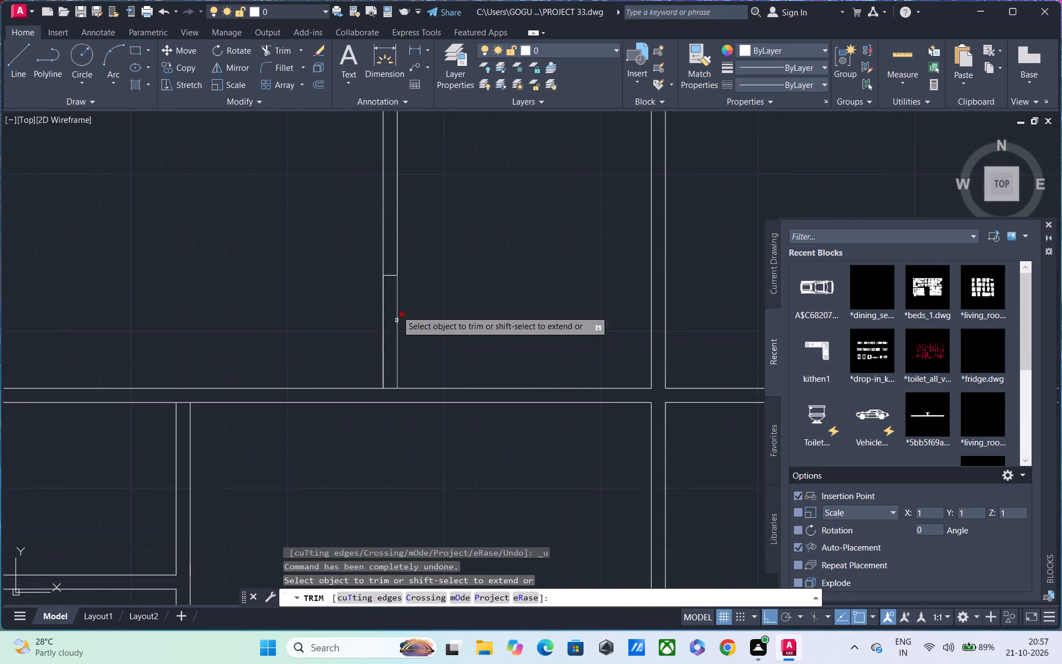
scroll(397, 270, up, 6)
scroll(392, 315, up, 3)
middle_drag(392, 316, 486, 219)
middle_drag(56, 322, 253, 295)
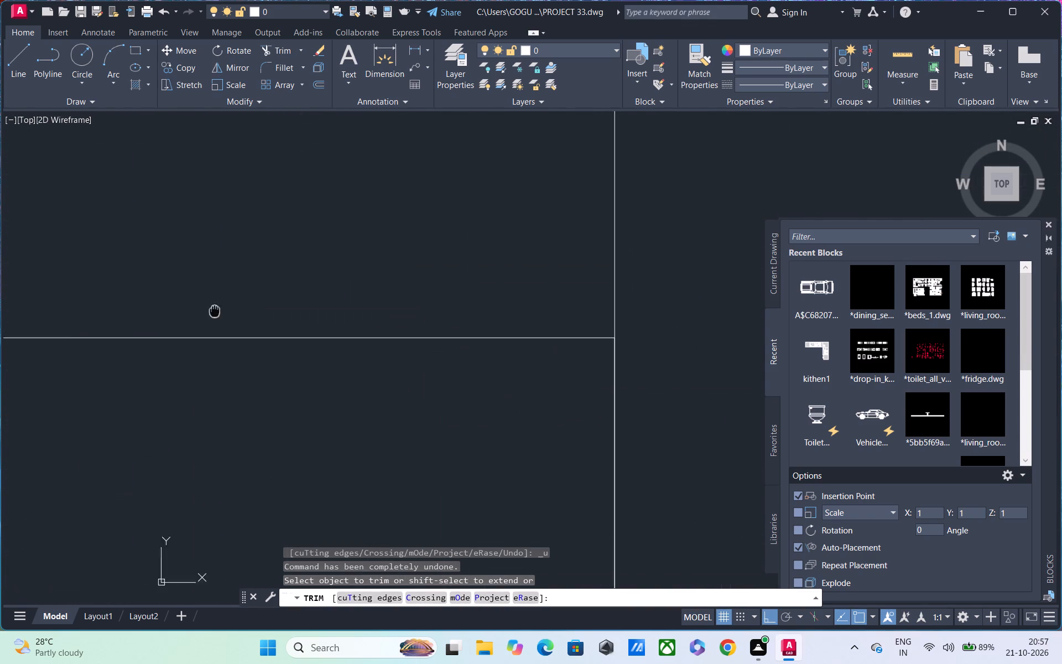
middle_drag(253, 295, 322, 235)
scroll(323, 235, down, 4)
drag(183, 293, 261, 302)
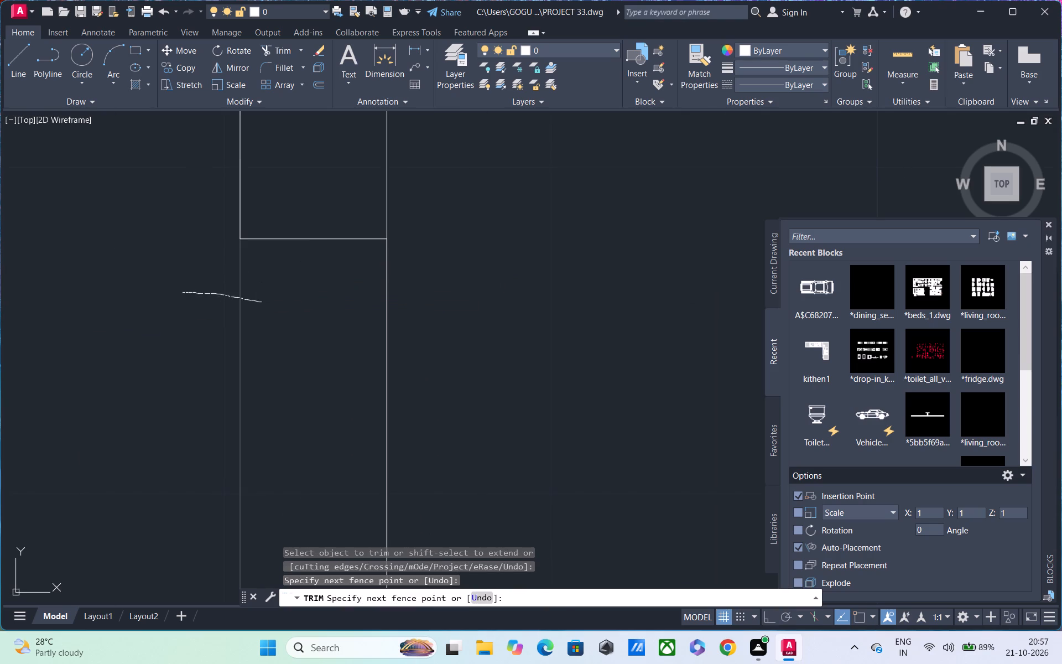
scroll(262, 303, down, 1)
drag(267, 305, 350, 322)
scroll(352, 321, down, 5)
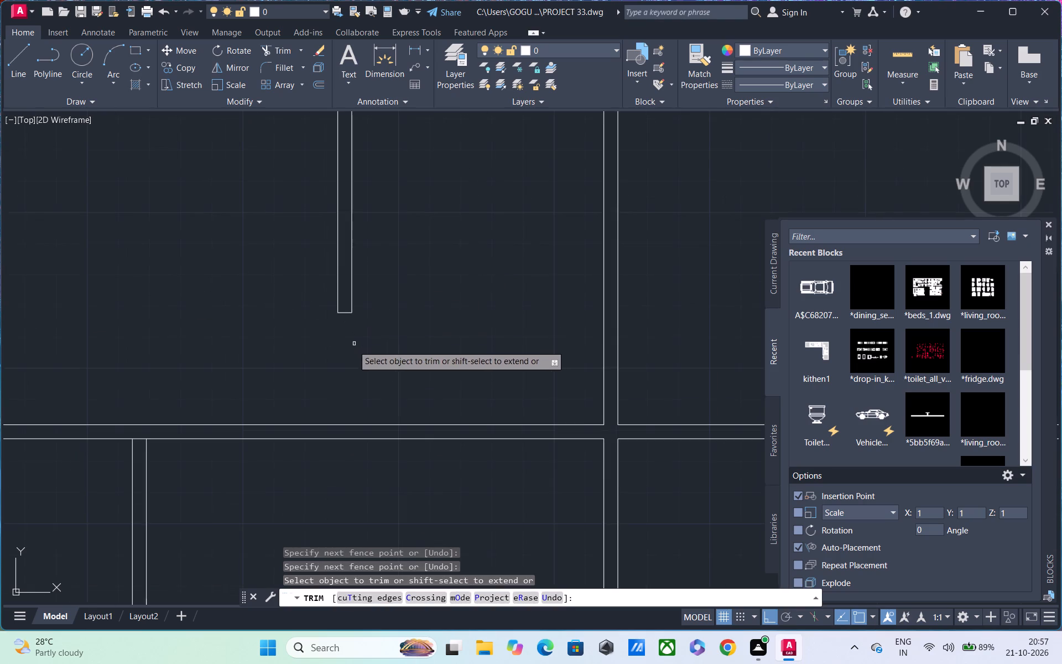
Draw a 4 1/2" closing line across the upper horizontal partition, aligned with the right face of the first vertical partition.
middle_drag(350, 350, 337, 302)
scroll(327, 314, down, 4)
middle_drag(306, 340, 306, 384)
scroll(335, 366, up, 5)
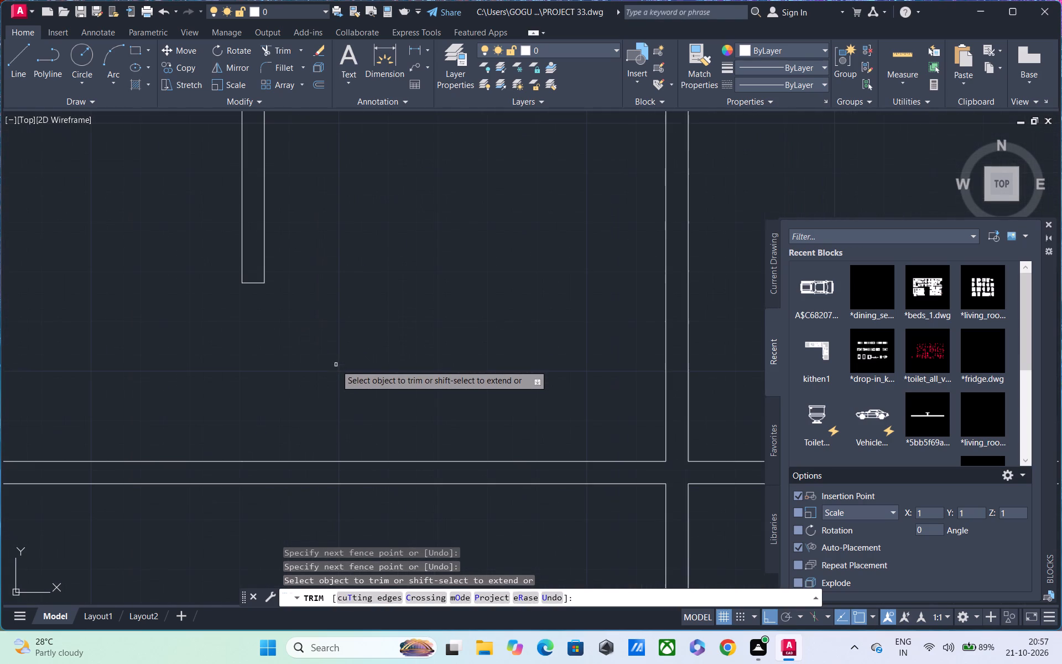
middle_drag(332, 352, 328, 371)
middle_drag(301, 357, 314, 314)
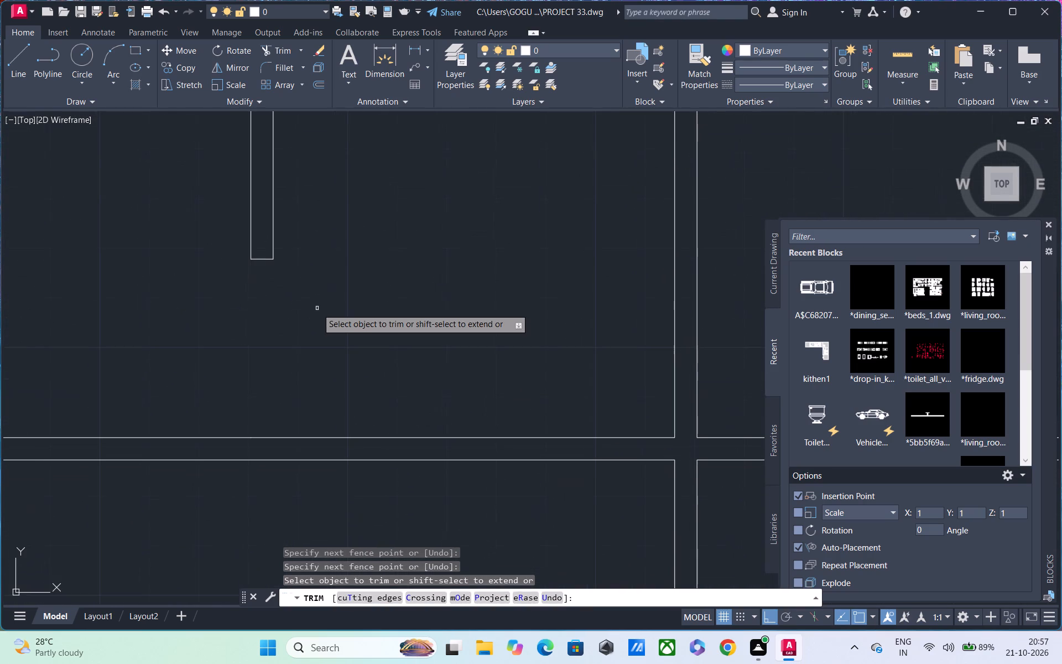
text(L L)
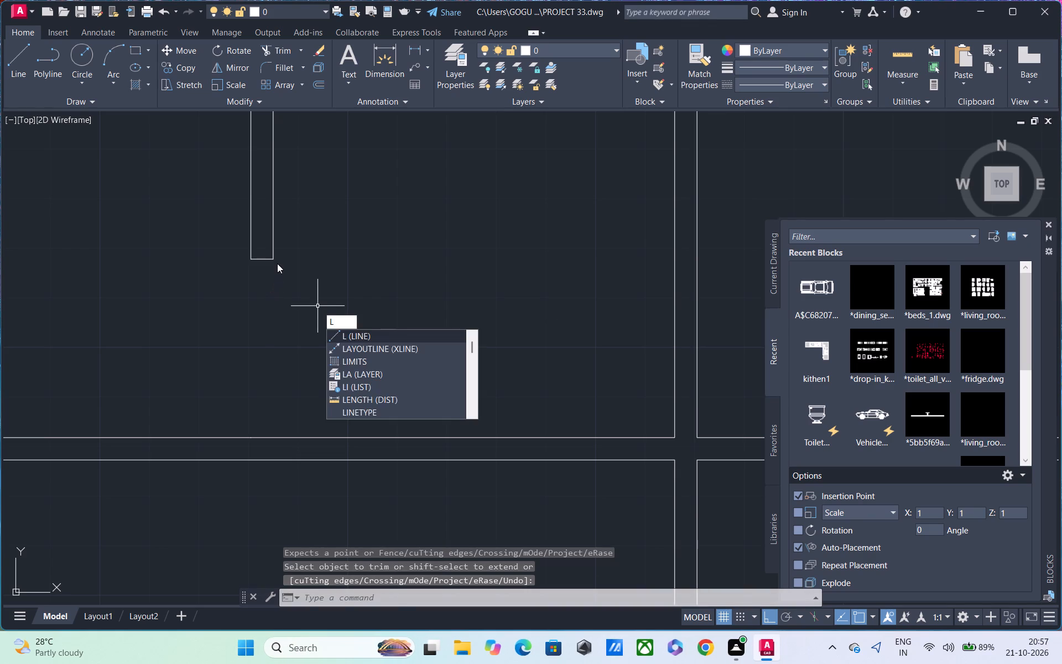
key(space)
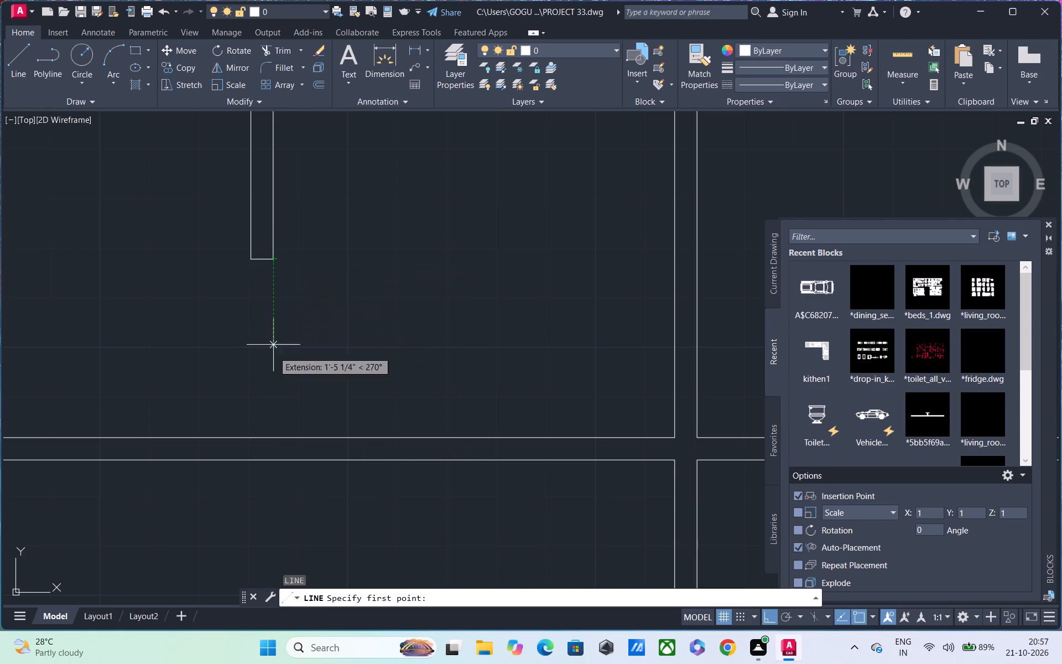
click(272, 436)
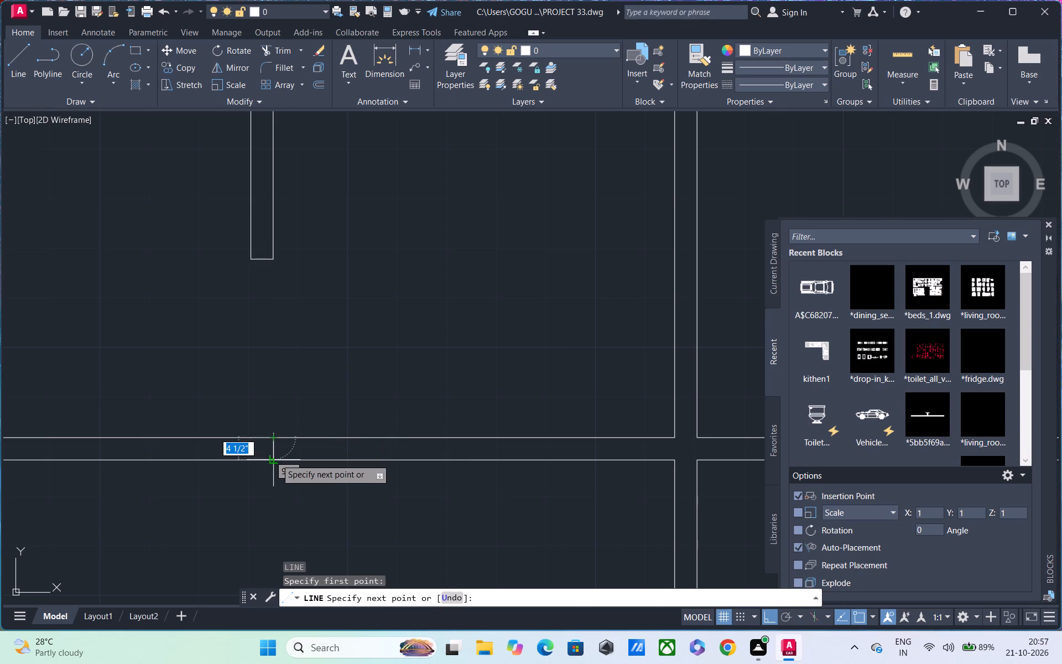
click(276, 459)
key(space)
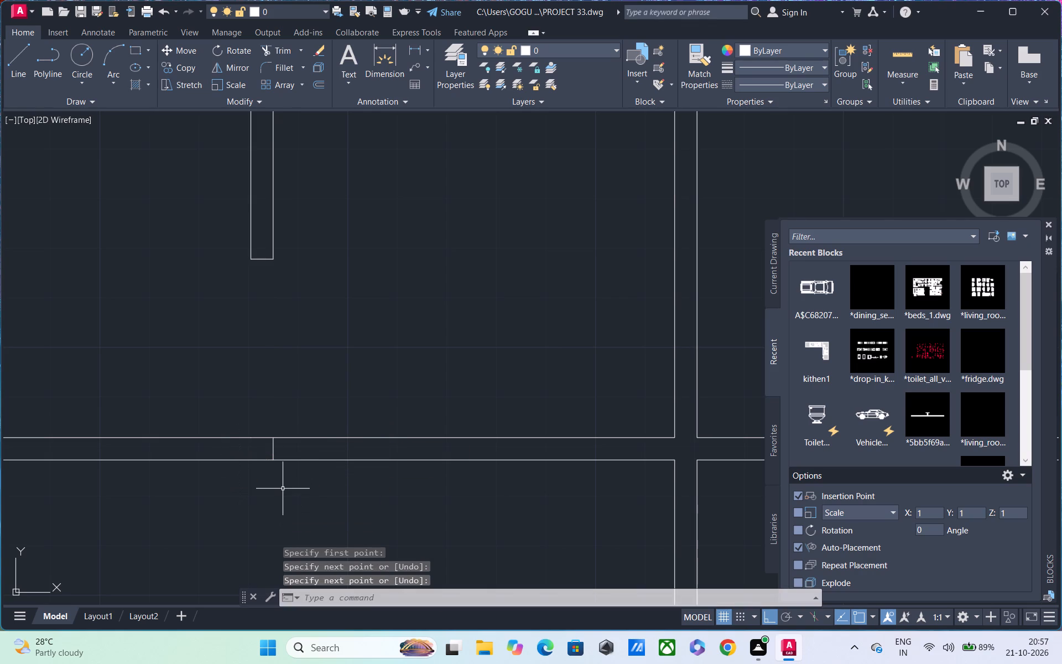
Trim both lines of the upper horizontal partition between the new closing line and the second vertical partition.
text(TR)
key(space)
drag(451, 384, 451, 460)
scroll(452, 458, down, 4)
middle_drag(461, 461, 471, 378)
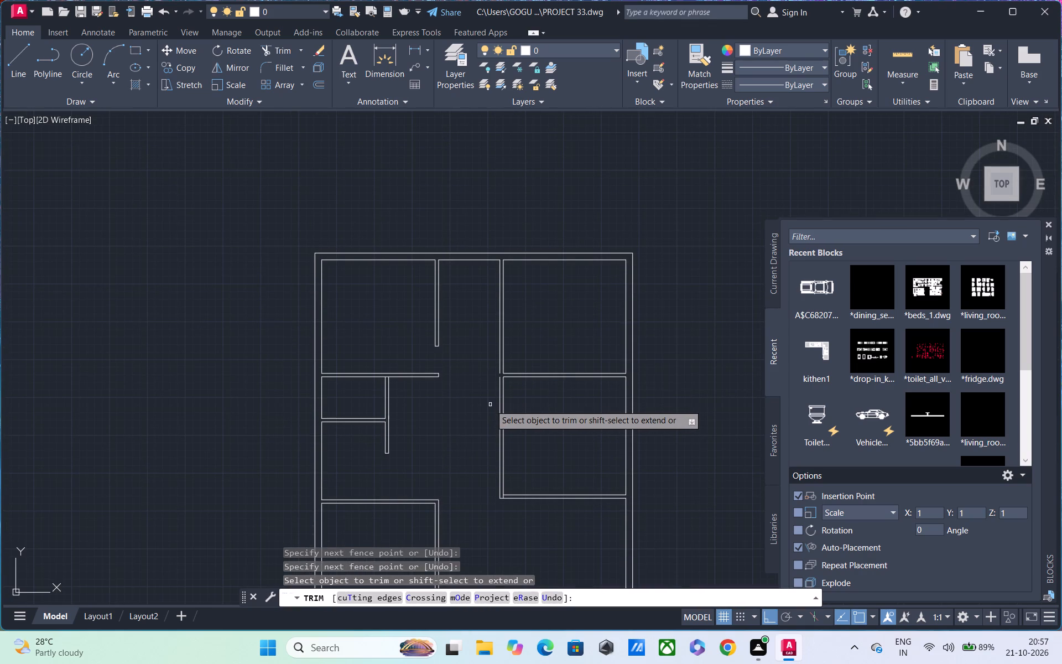
Draw lines across the second vertical partition at the upper horizontal partition and level with the first partition's lower end, joined along its left face.
middle_drag(498, 387, 479, 459)
scroll(490, 444, up, 4)
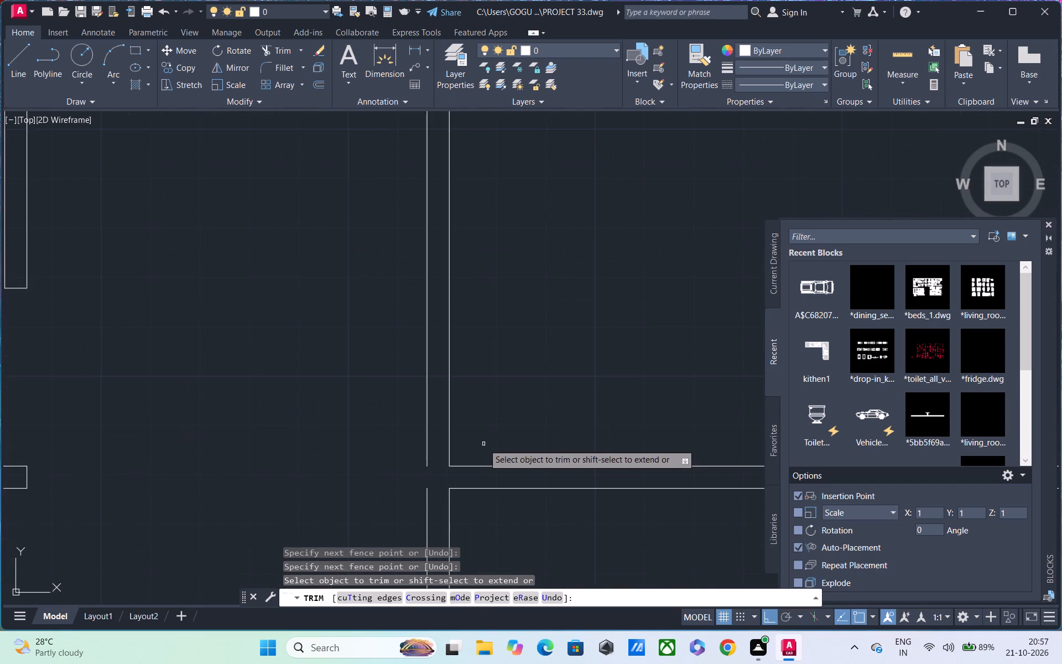
middle_drag(483, 443, 489, 370)
text(L L)
key(space)
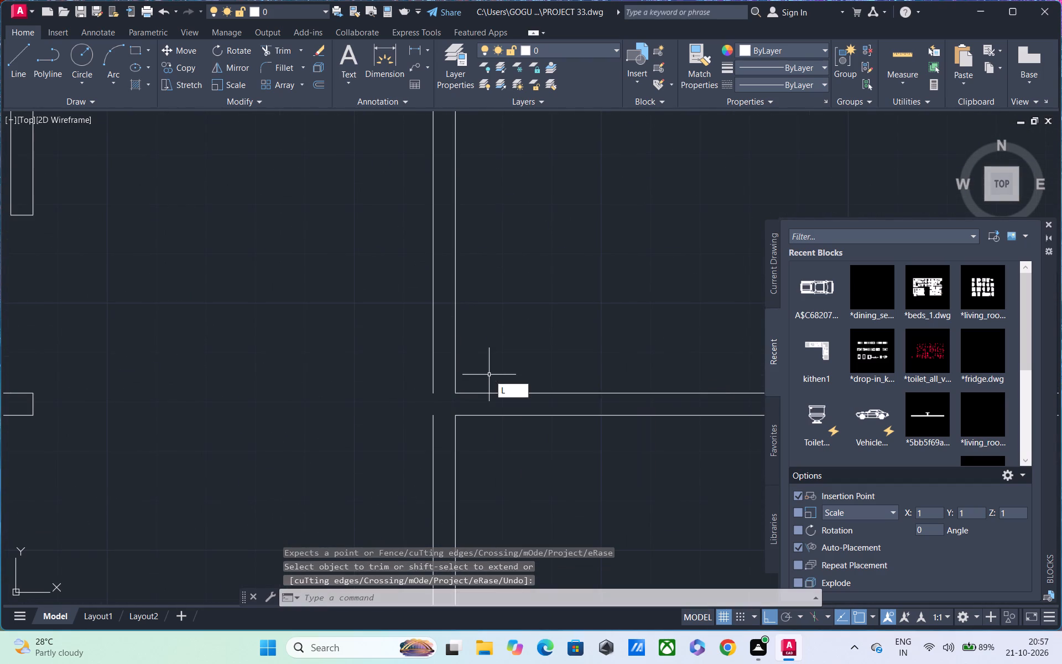
click(452, 395)
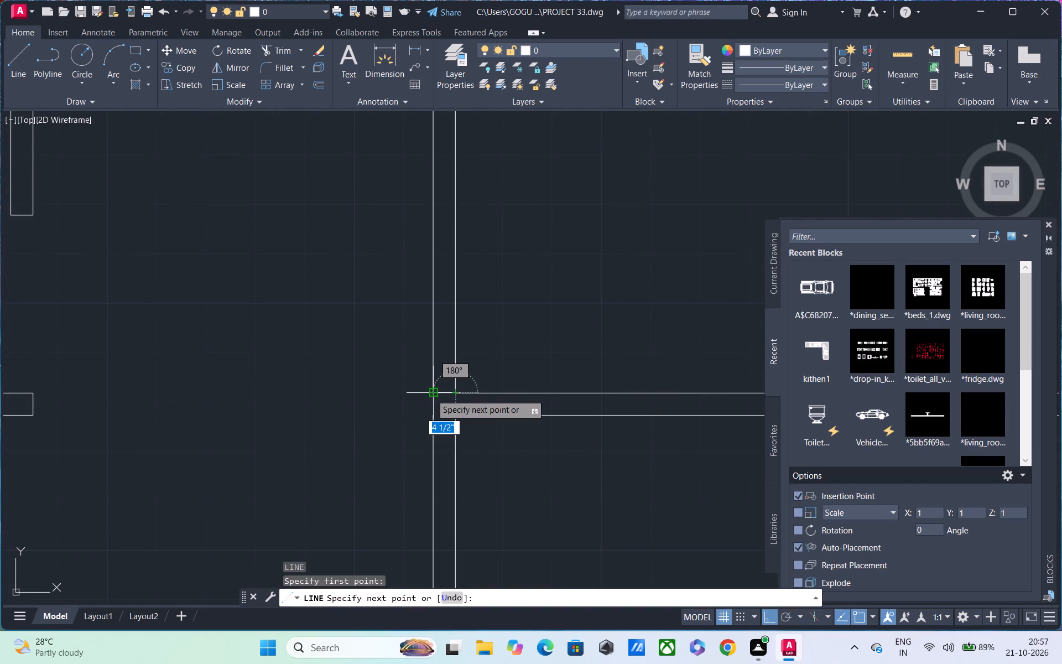
click(430, 395)
middle_drag(424, 266, 424, 305)
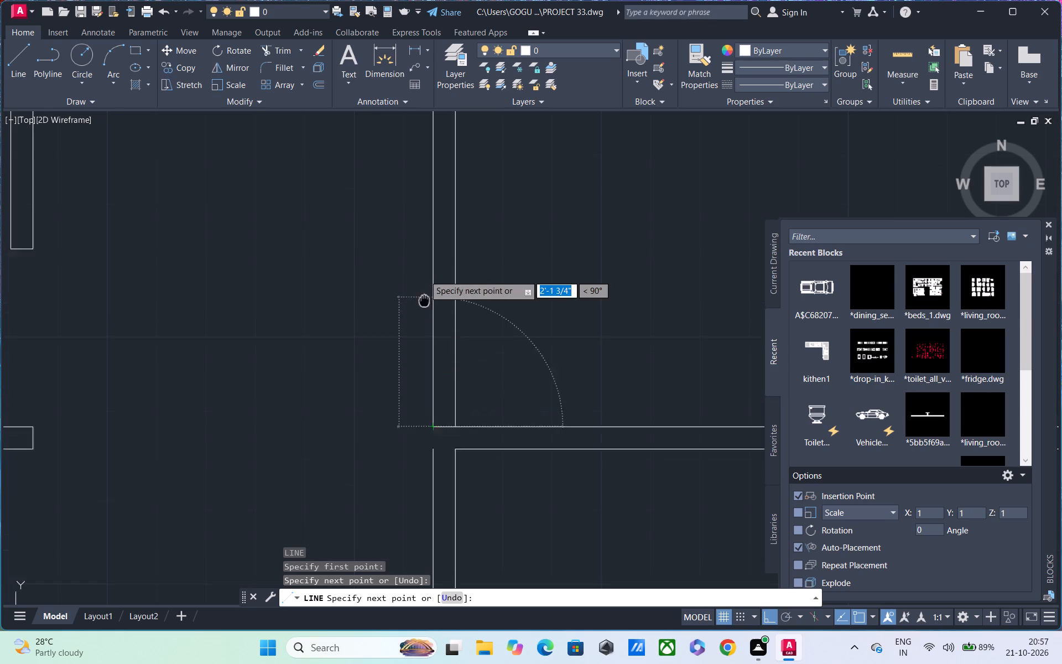
middle_drag(424, 305, 424, 381)
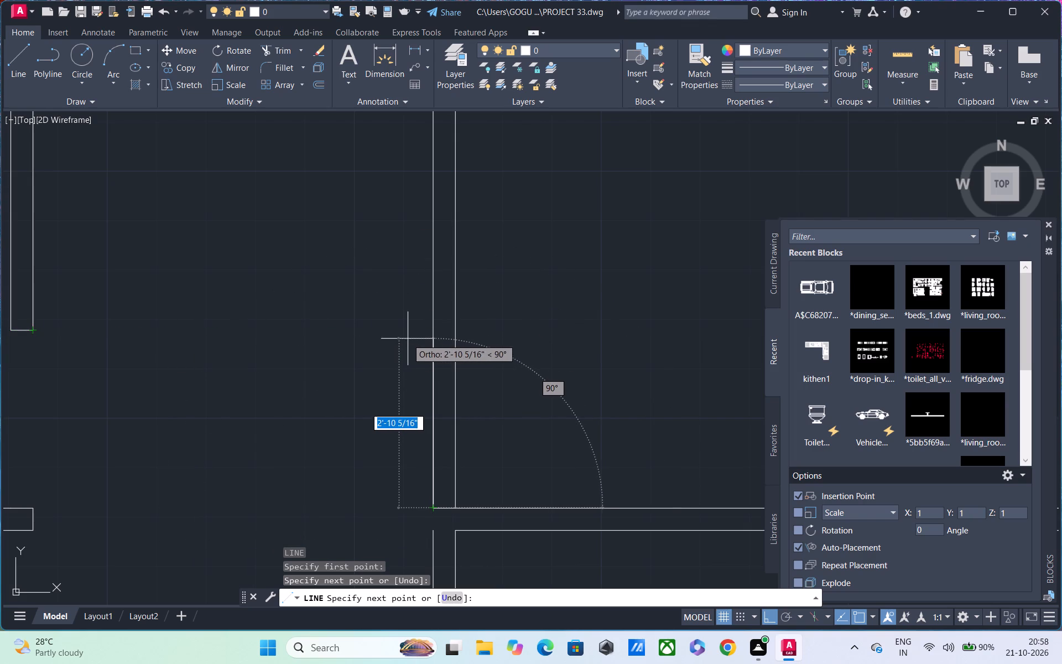
click(412, 330)
click(456, 329)
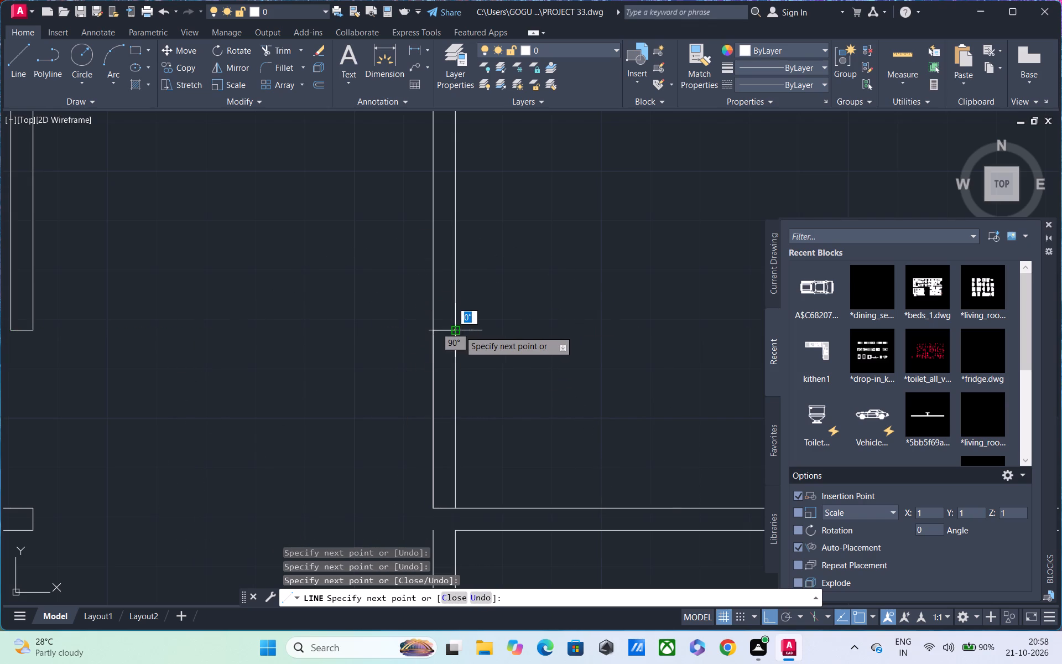
scroll(459, 330, down, 4)
key(space)
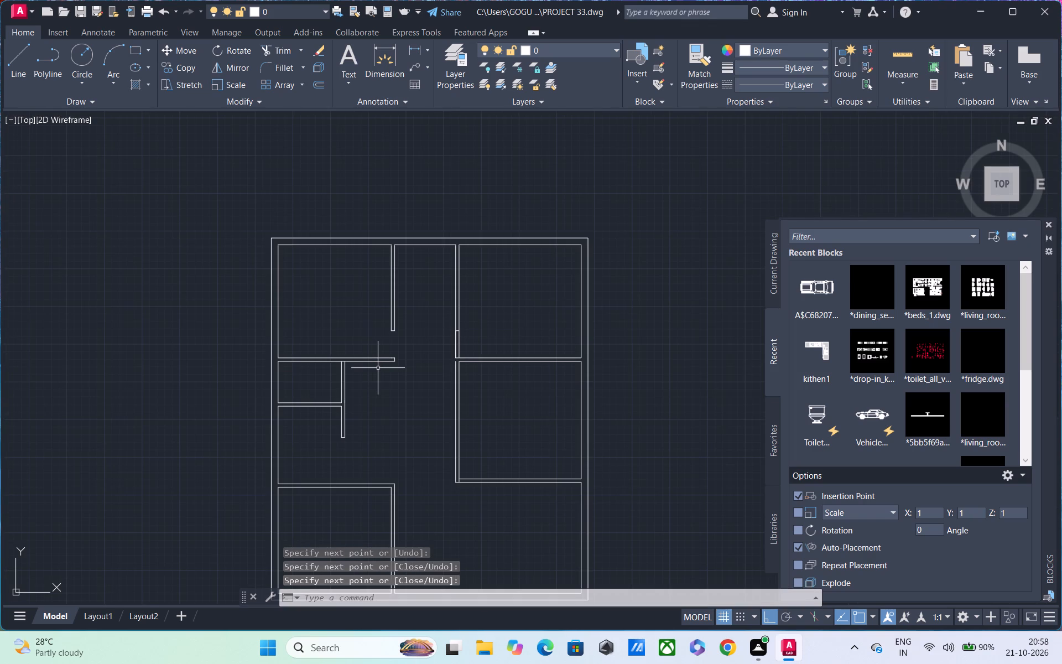
Trim both lines of the second vertical partition between the new cross line and the upper horizontal partition to cut the opening.
text(TR)
key(space)
scroll(497, 351, up, 2)
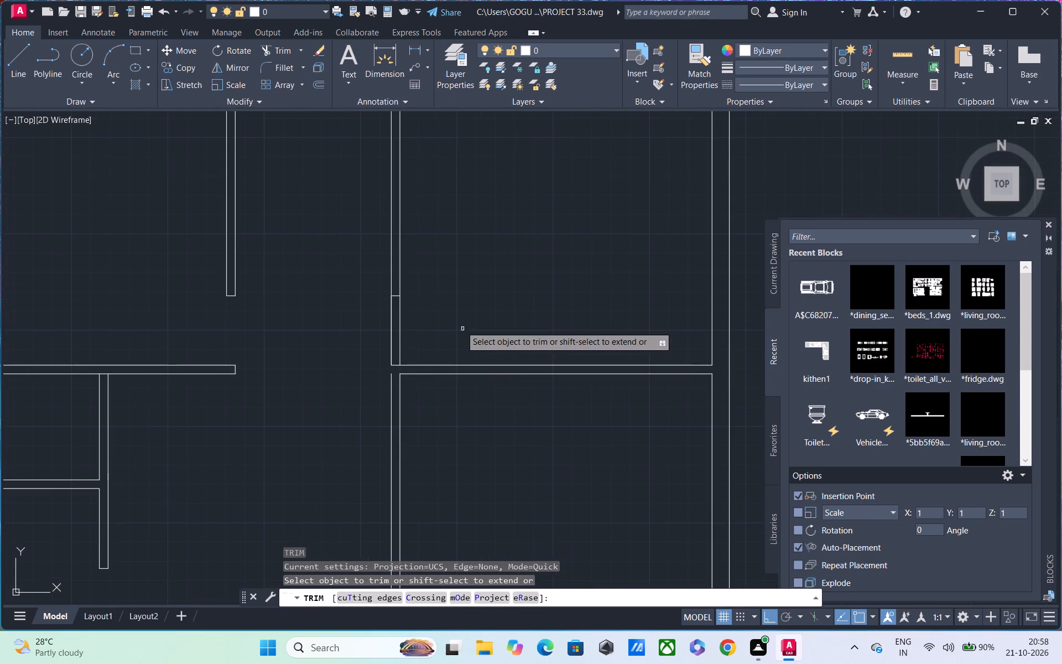
drag(461, 326, 388, 331)
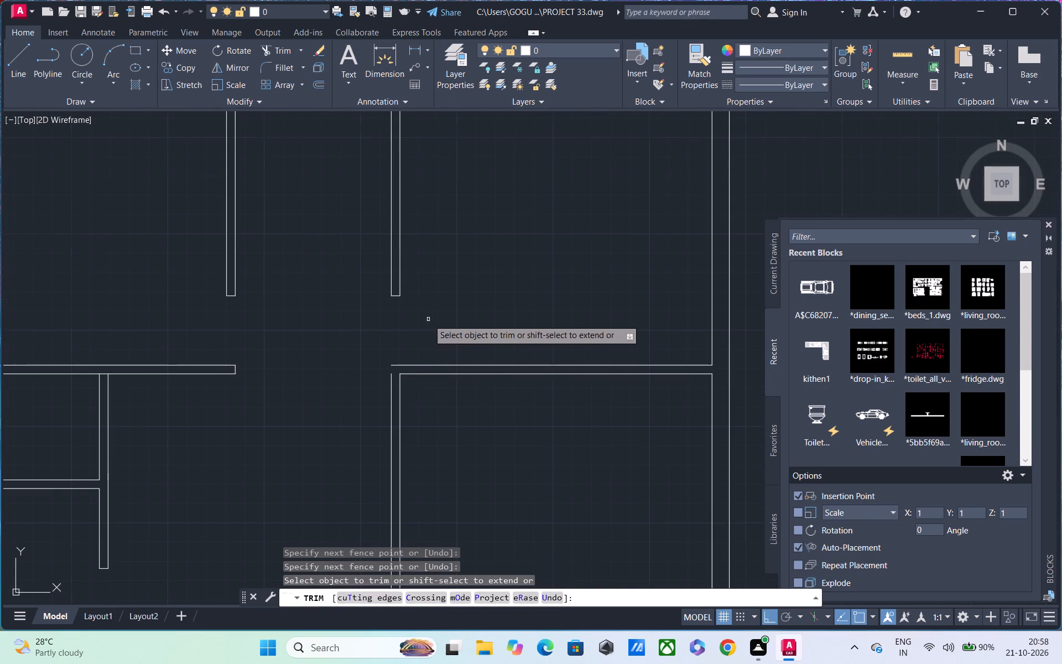
scroll(428, 319, down, 1)
middle_drag(430, 315, 433, 281)
key(space)
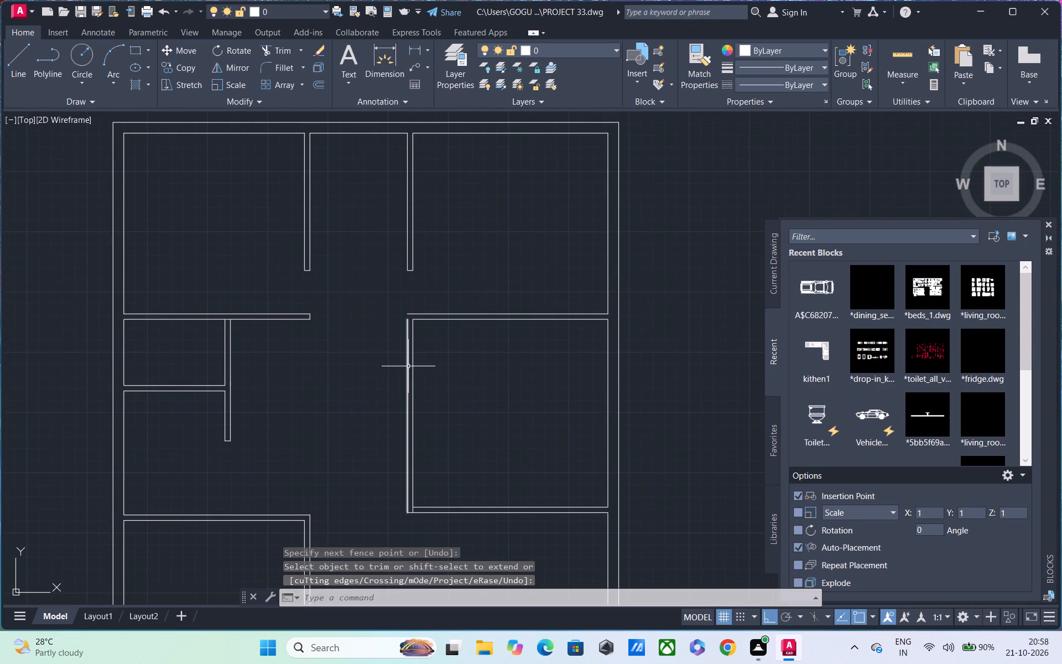
Draw a closing line joining the upper right-hand horizontal partition's top line to the second vertical partition's left face.
text(L)
key(space)
scroll(429, 308, up, 1)
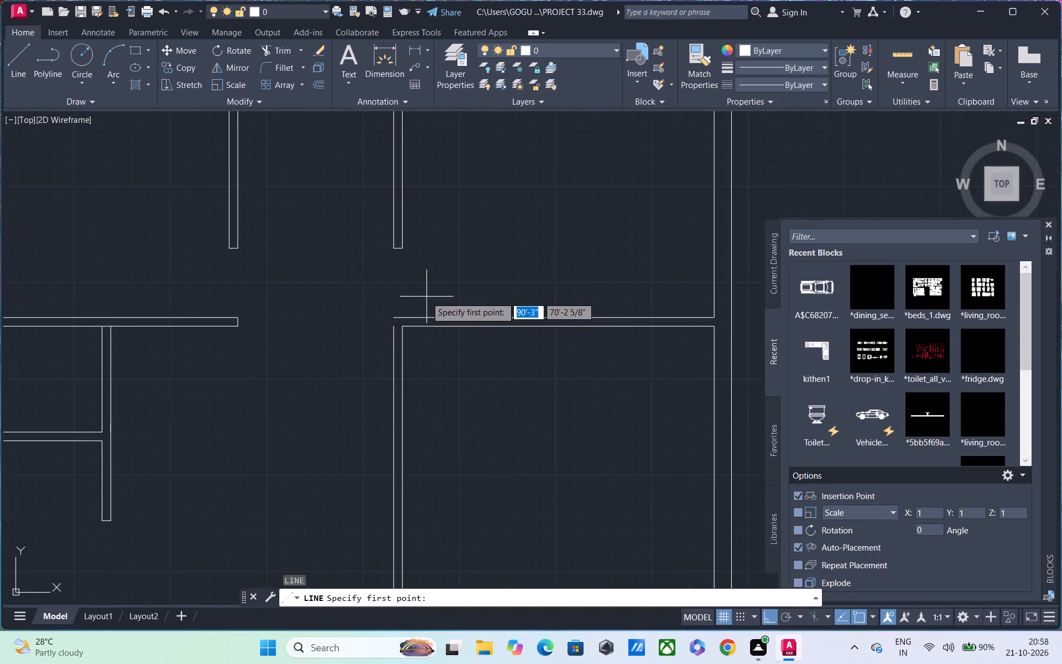
scroll(426, 297, up, 1)
click(375, 331)
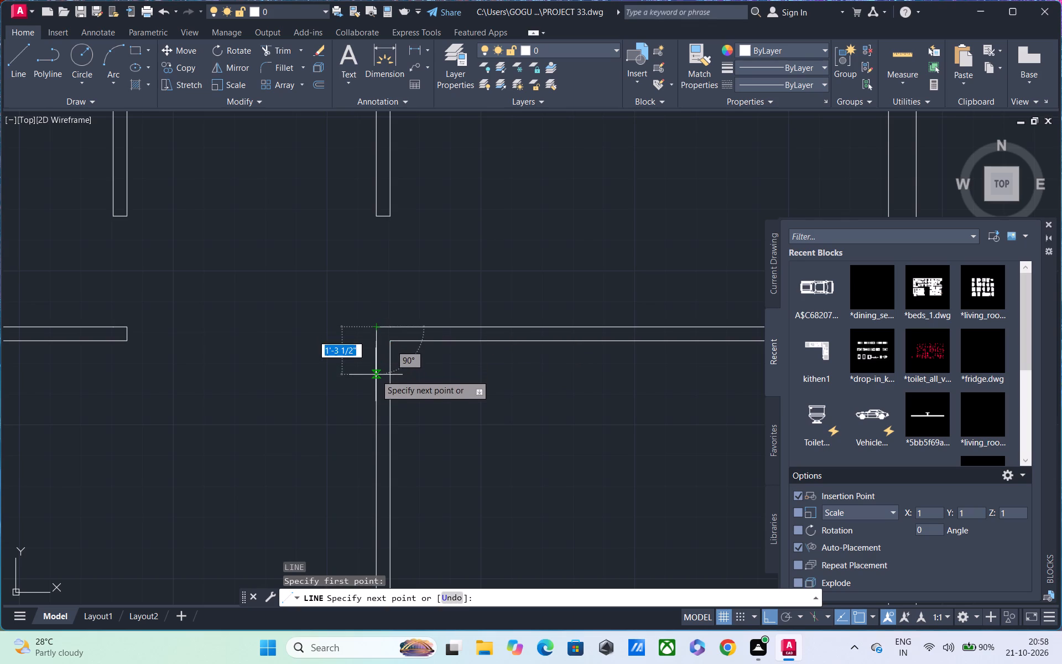
click(376, 346)
key(space)
scroll(378, 352, down, 1)
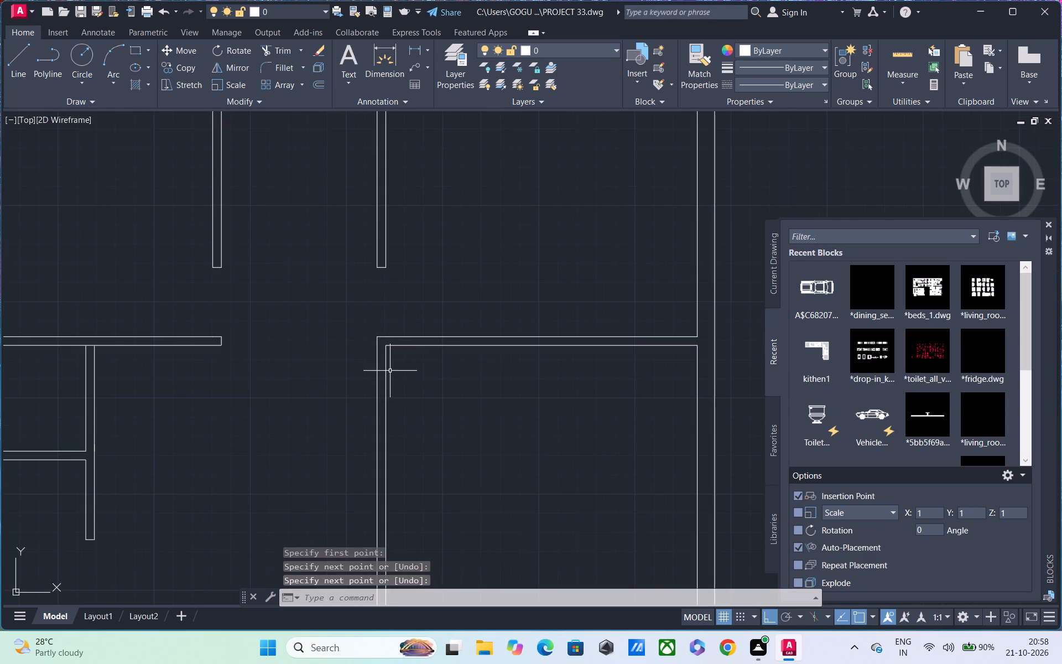
Draw a 3' line down from the inner corner under the right-hand horizontal partition, across the second vertical partition, back up, and across to the corner.
text(L)
key(space)
scroll(391, 366, up, 2)
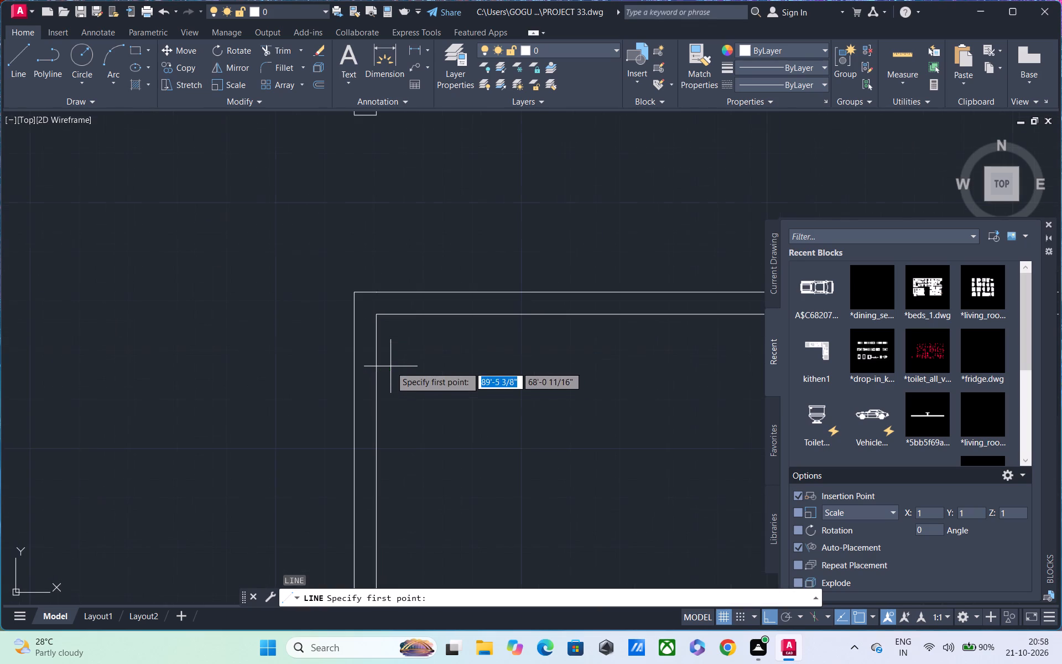
click(375, 315)
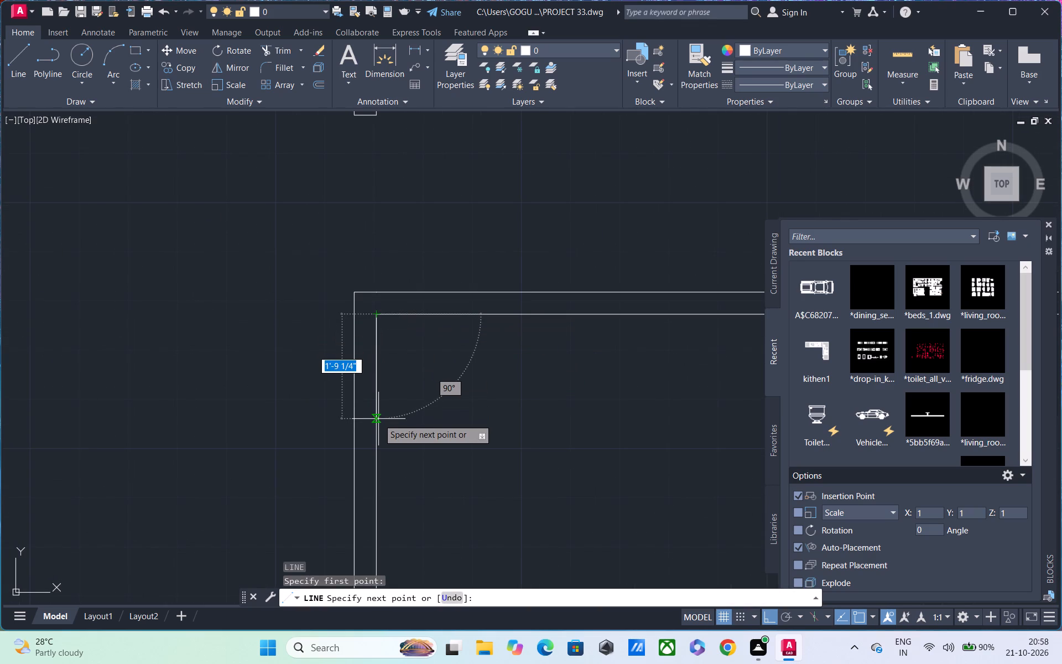
text(3')
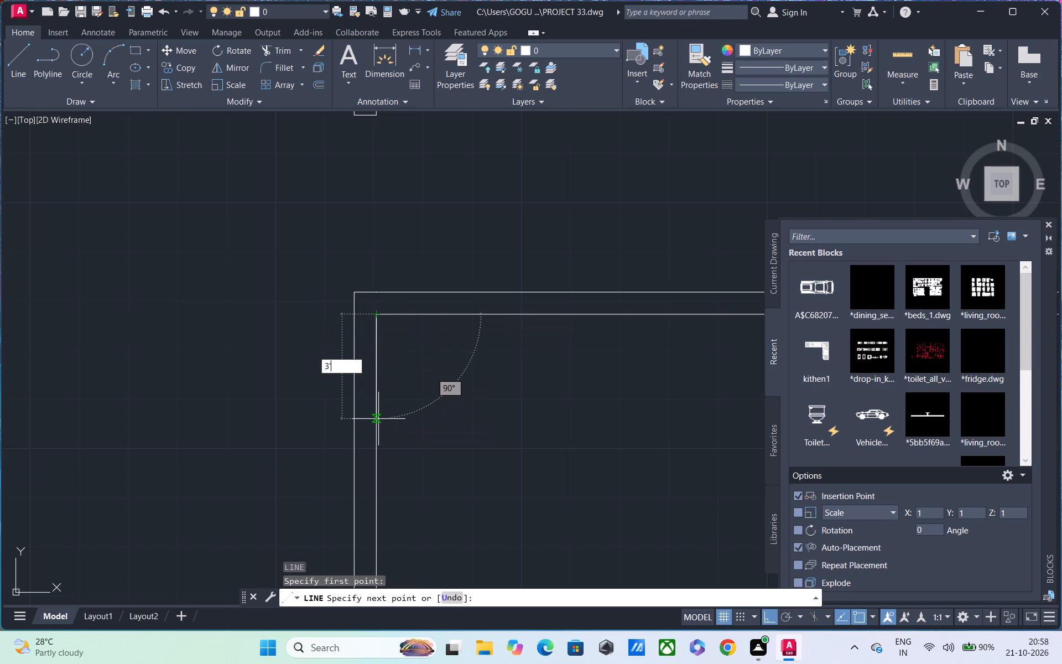
key(Return)
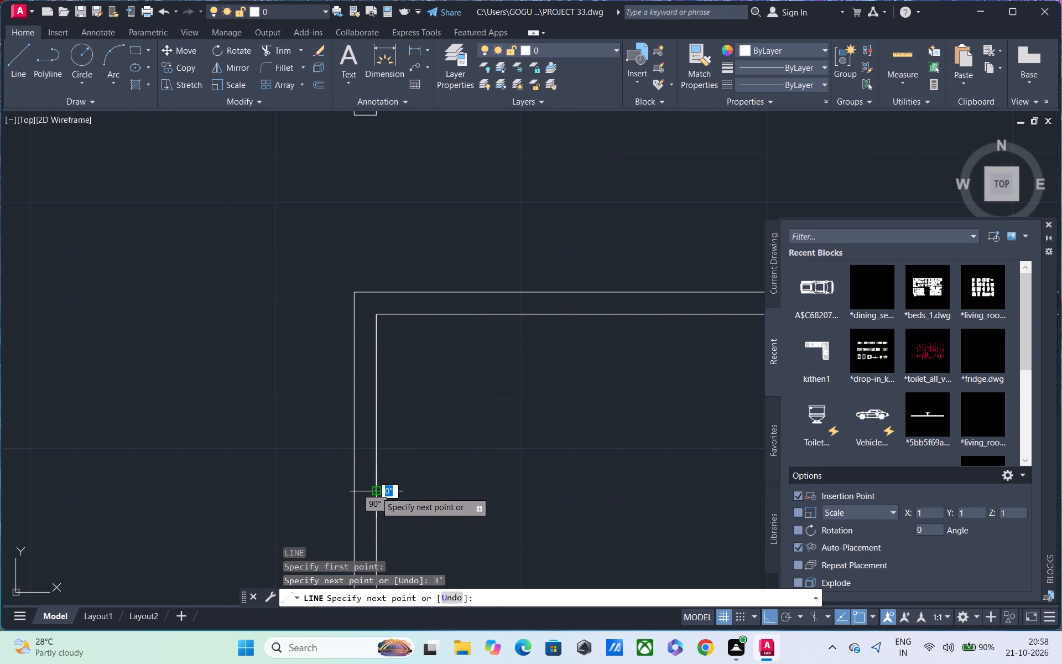
click(376, 490)
click(357, 495)
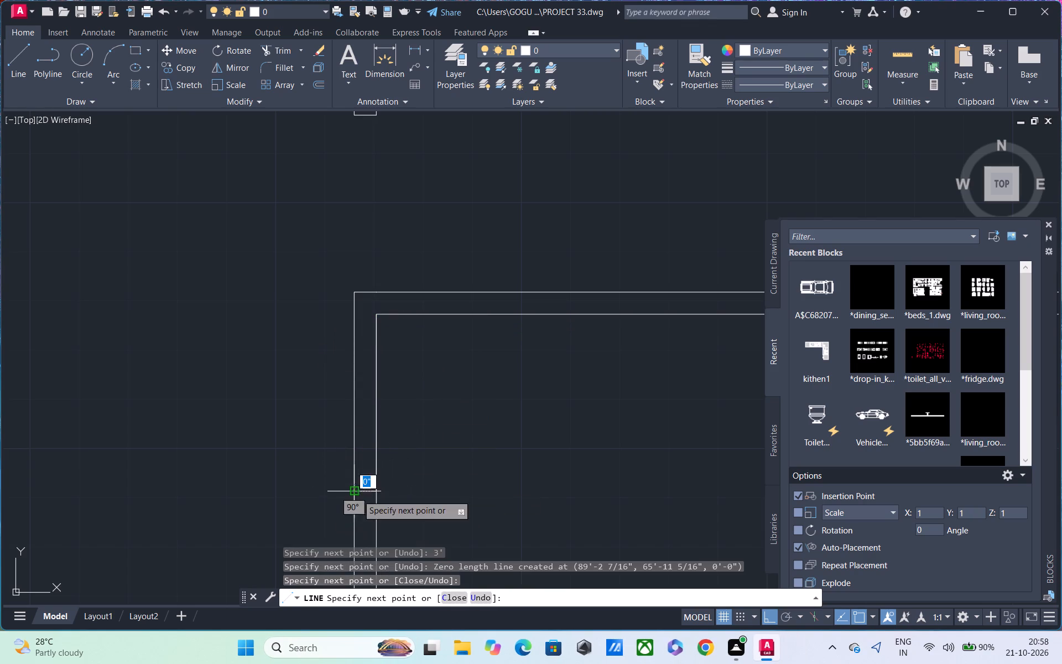
click(357, 314)
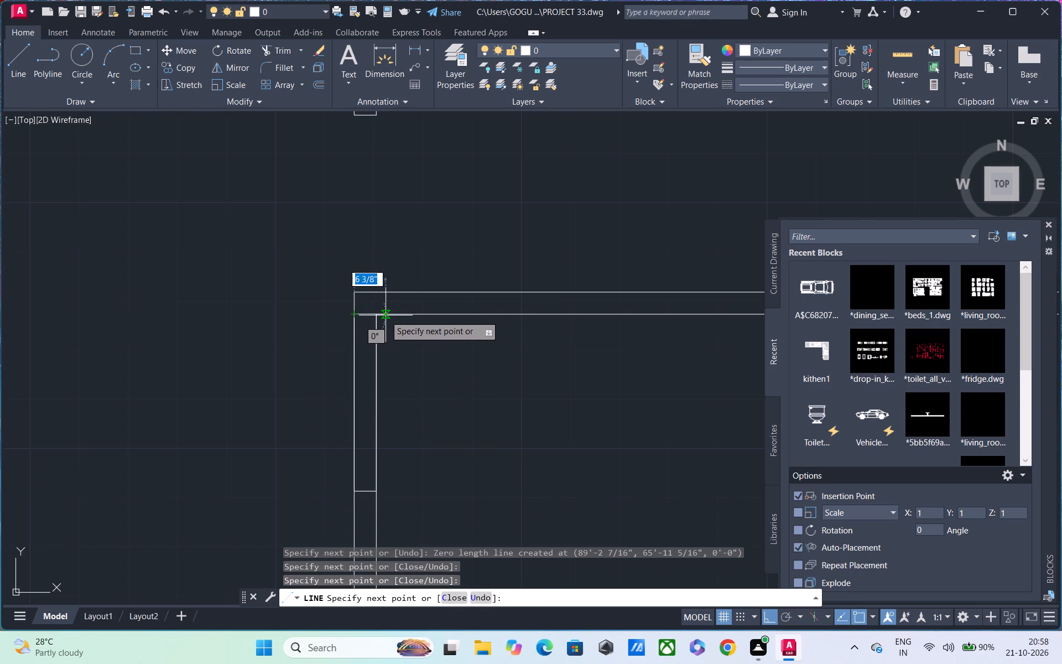
click(380, 317)
key(space)
Trim both lines of the second vertical partition between the right-hand horizontal partition and the cross line 3' below it.
text(TR)
key(space)
drag(308, 403, 467, 404)
scroll(465, 426, down, 4)
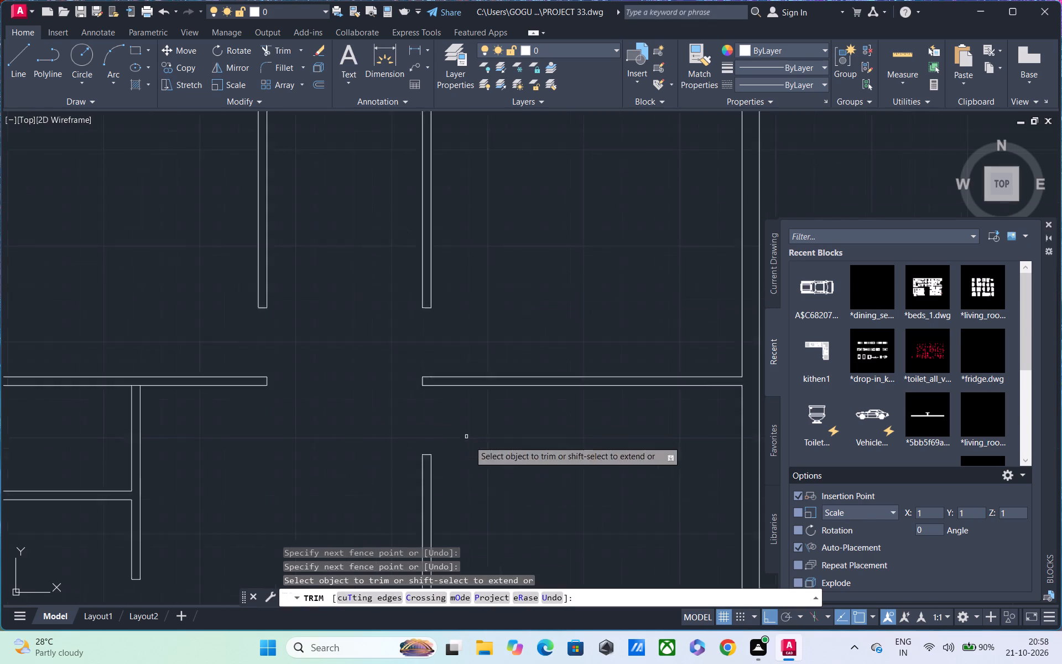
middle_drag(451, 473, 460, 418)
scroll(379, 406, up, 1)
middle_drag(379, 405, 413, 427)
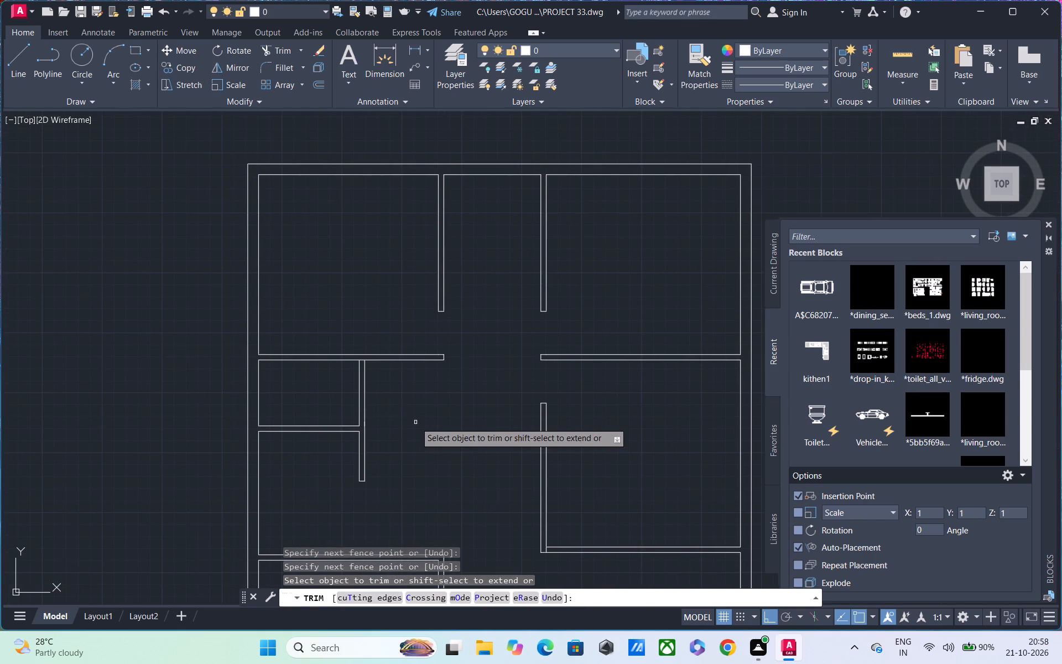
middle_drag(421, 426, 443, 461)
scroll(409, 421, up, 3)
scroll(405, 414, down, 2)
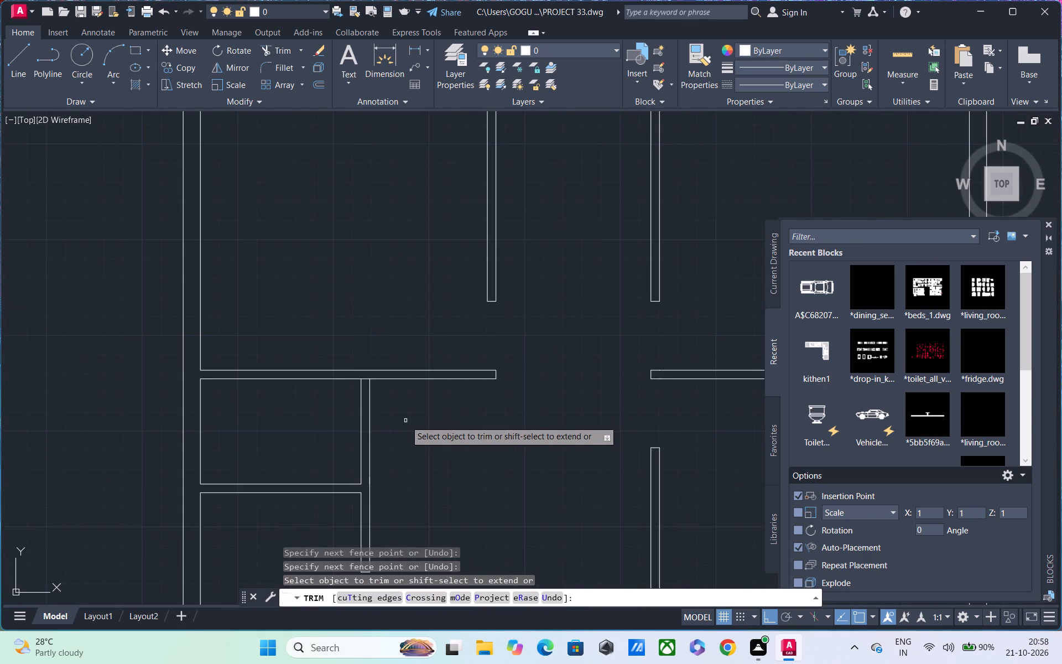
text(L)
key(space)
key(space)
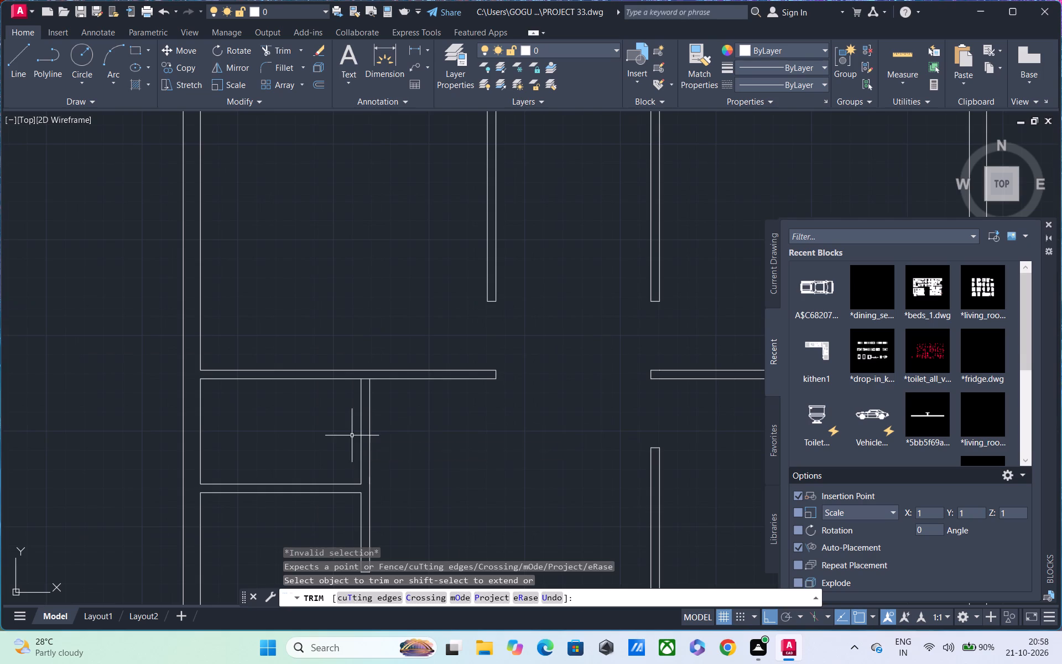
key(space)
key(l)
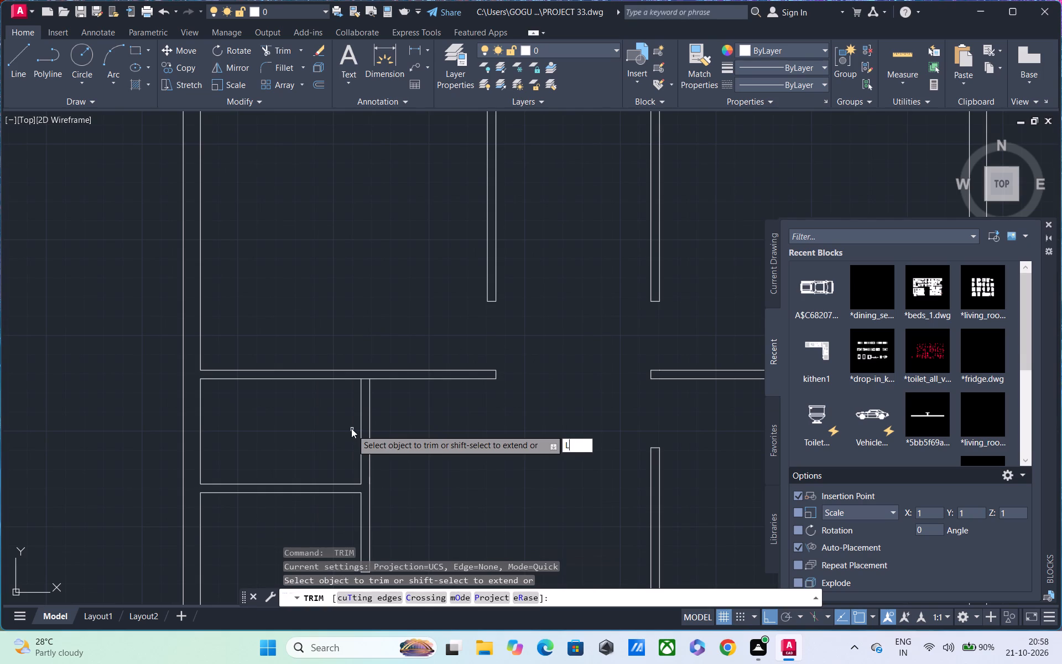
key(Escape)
Draw a 1.5' line up from the small left room's lower inner corner, across the short vertical partition, and back down its right face.
text(L)
key(space)
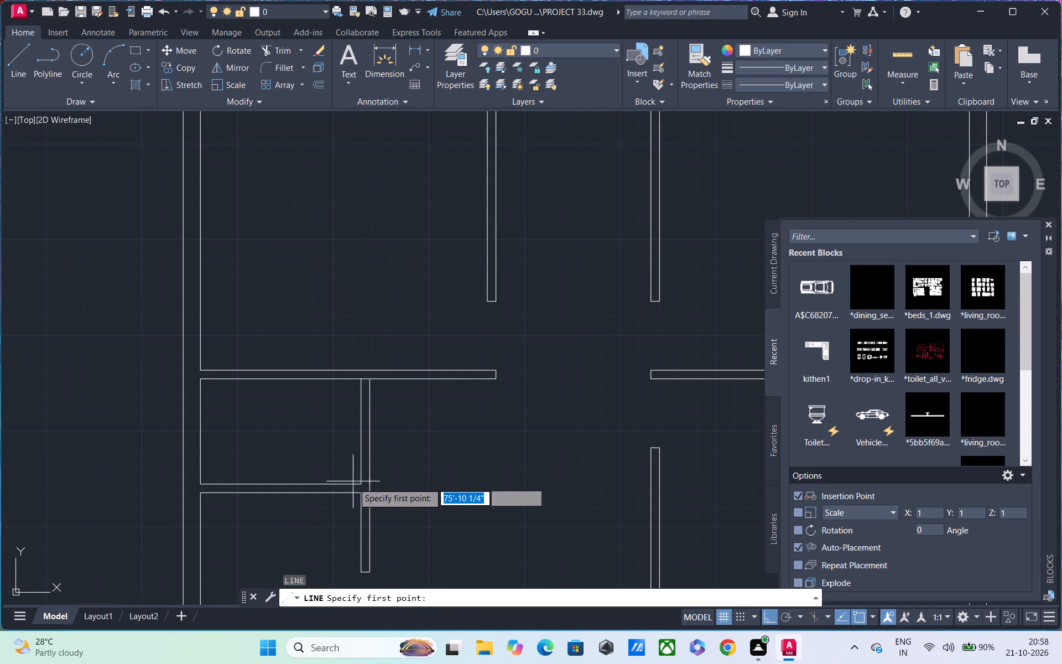
click(360, 485)
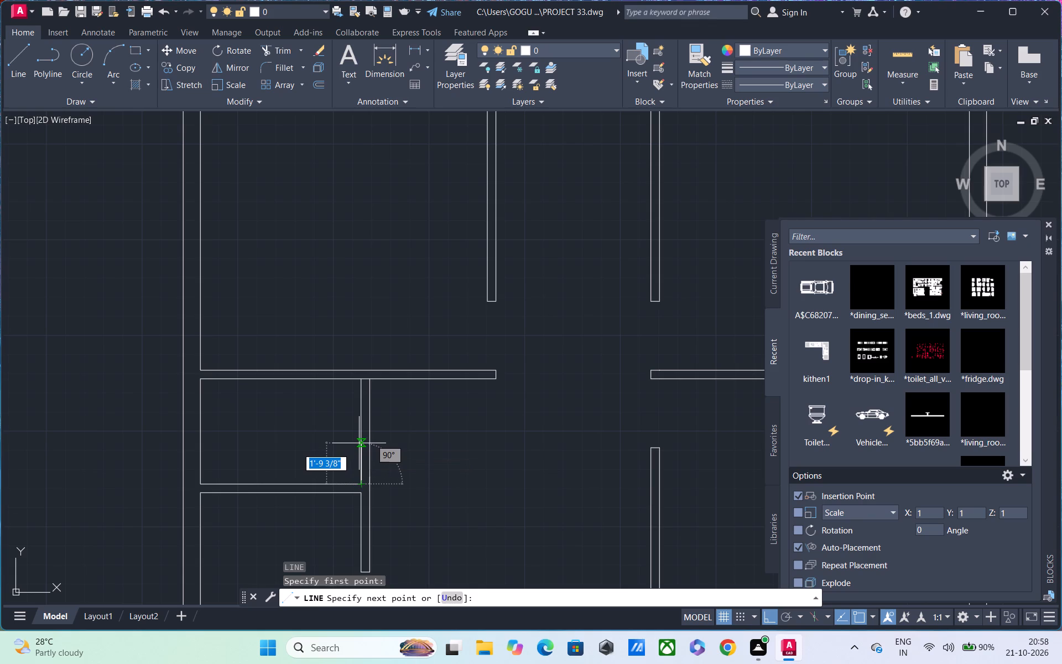
text(1.5')
key(Return)
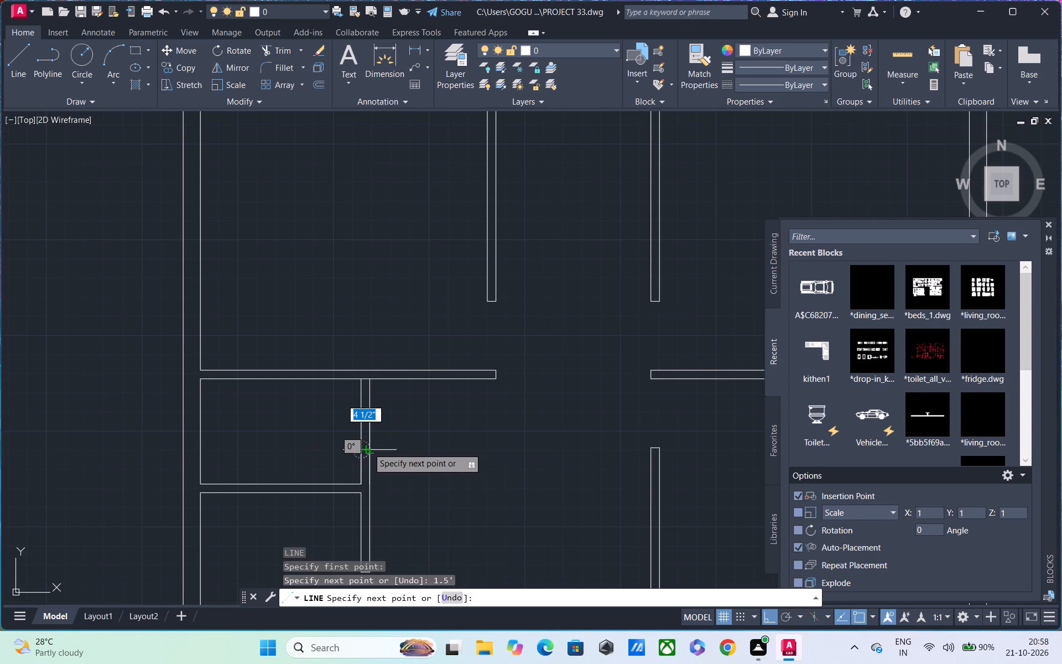
click(366, 447)
click(368, 484)
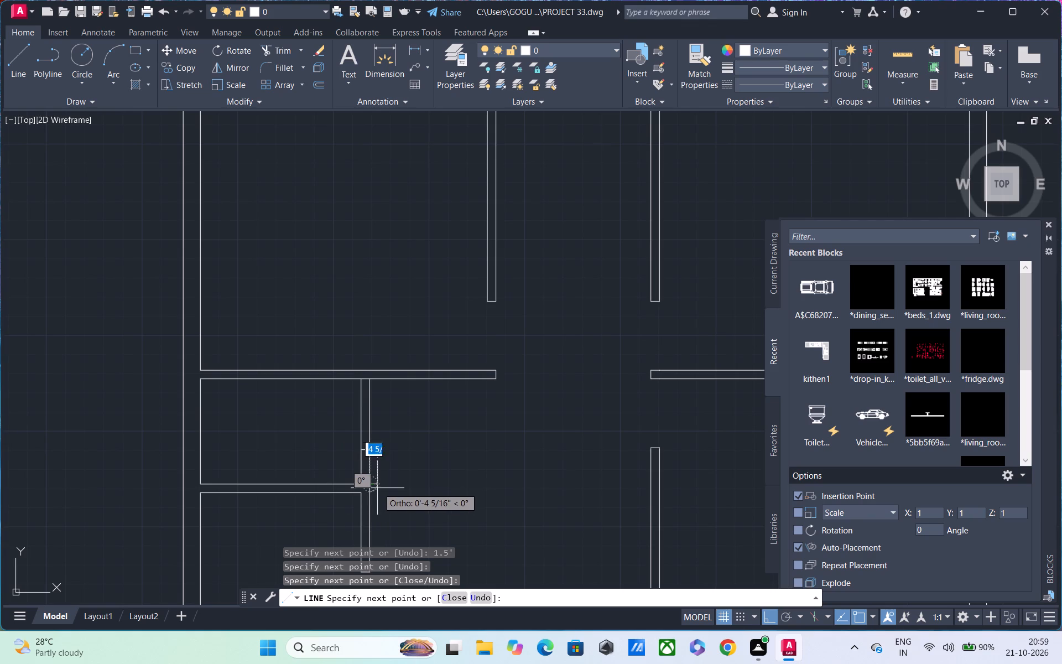
key(Escape)
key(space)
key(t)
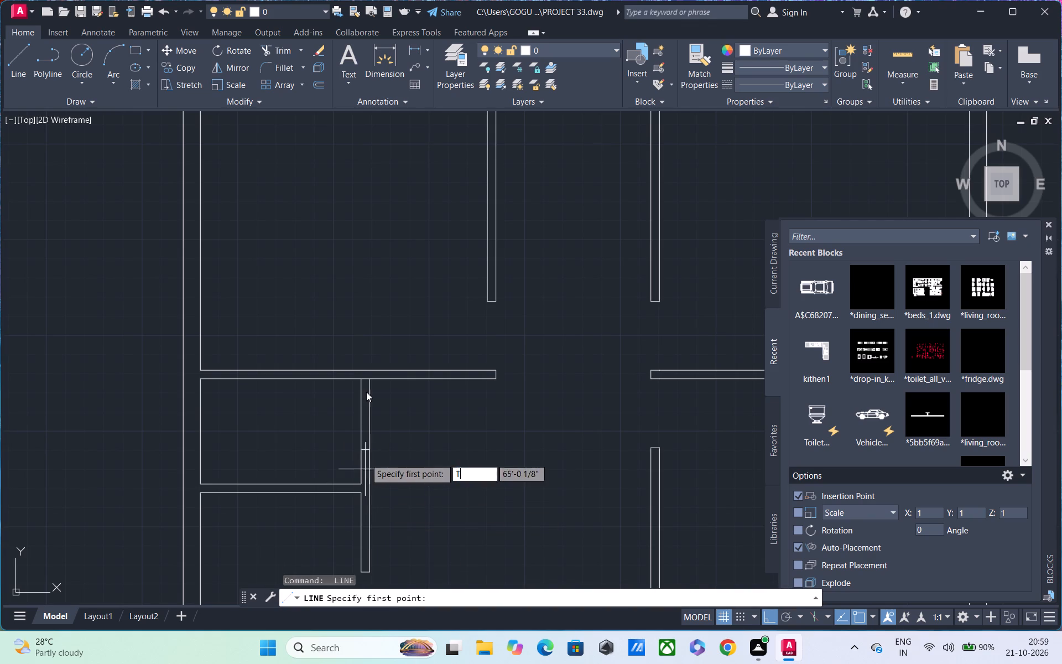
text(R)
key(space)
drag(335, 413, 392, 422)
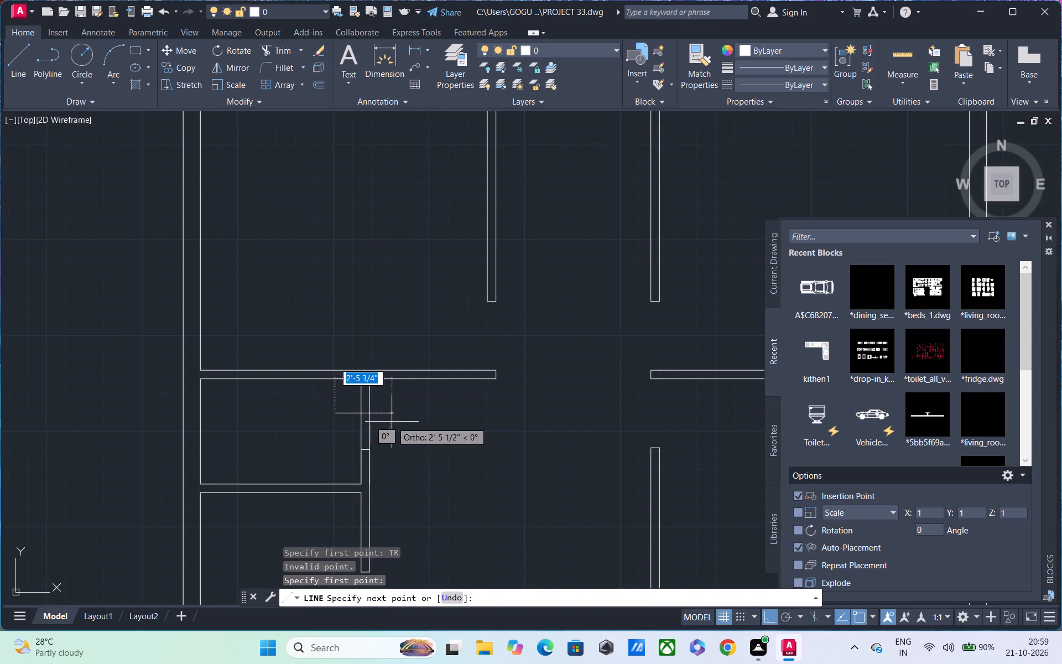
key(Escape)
Trim both lines of the short vertical partition between the 1.5' cross line and the upper horizontal partition.
text(TR)
key(space)
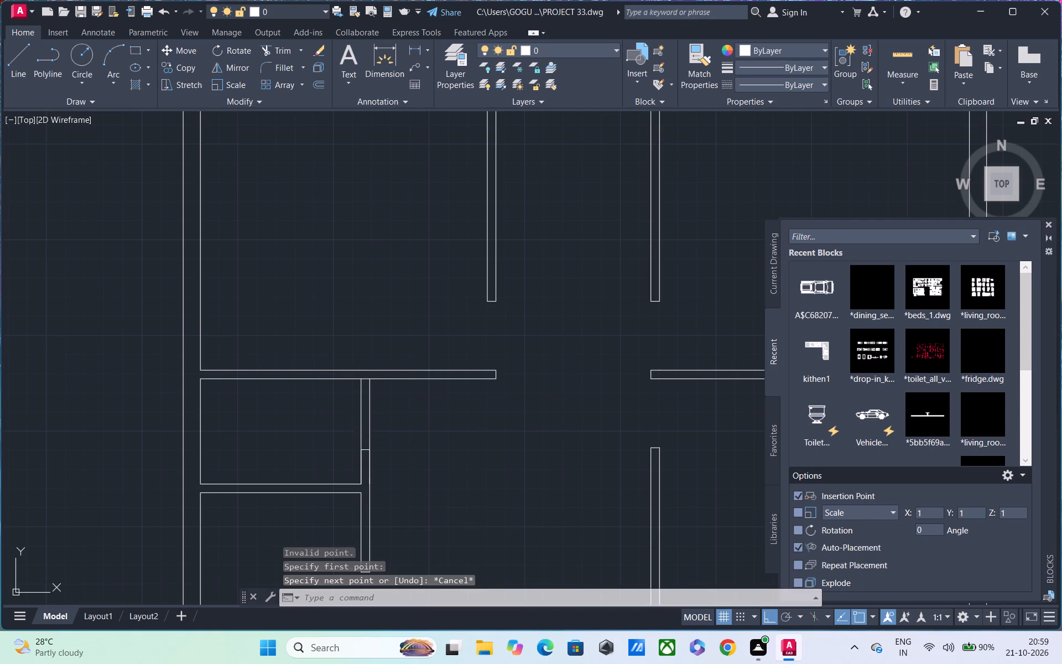
drag(336, 400, 393, 404)
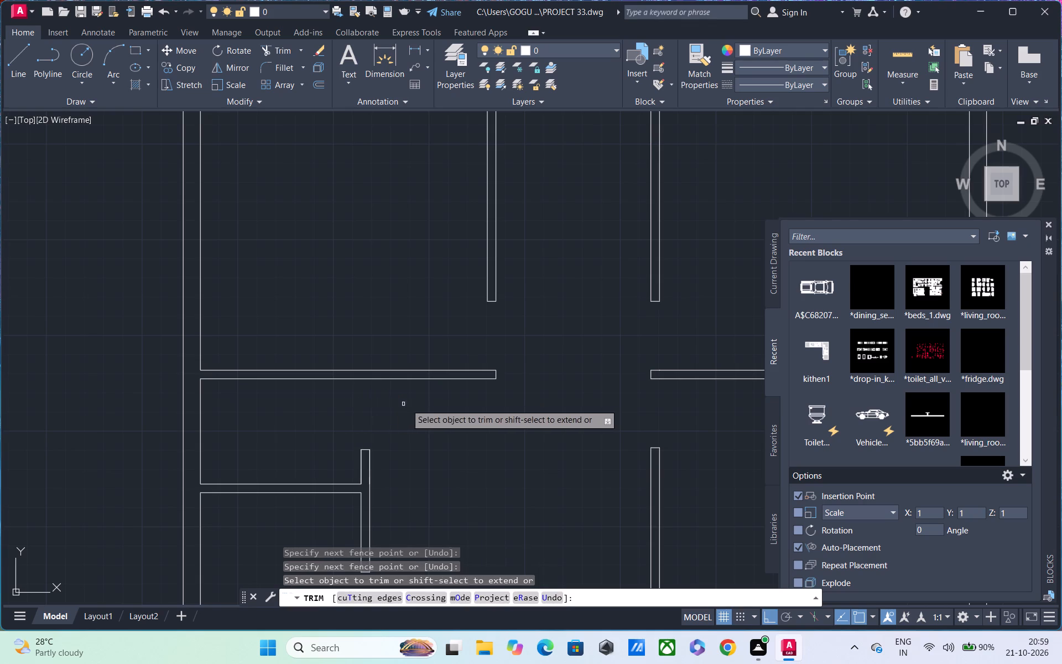
Examine the openings cut so far in the upper and middle partitions across the floor plan.
scroll(412, 400, down, 4)
middle_drag(405, 421, 364, 407)
scroll(377, 408, up, 5)
middle_drag(377, 407, 367, 490)
scroll(367, 489, down, 1)
scroll(364, 489, up, 1)
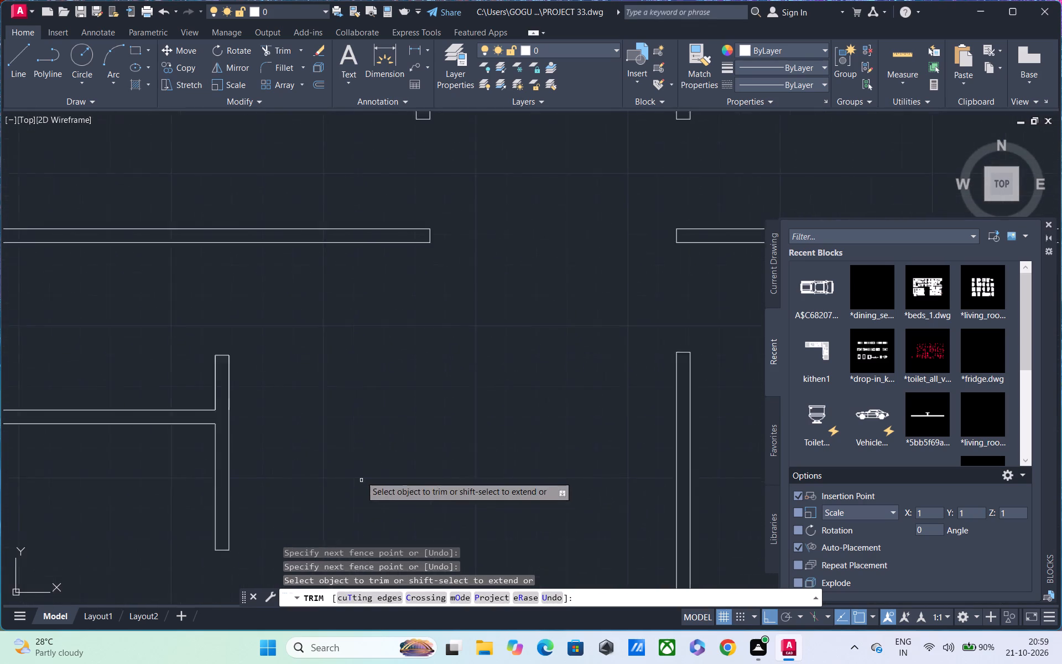
scroll(361, 474, down, 4)
middle_drag(356, 465, 356, 412)
scroll(432, 397, up, 3)
scroll(432, 397, down, 3)
middle_drag(433, 399, 433, 398)
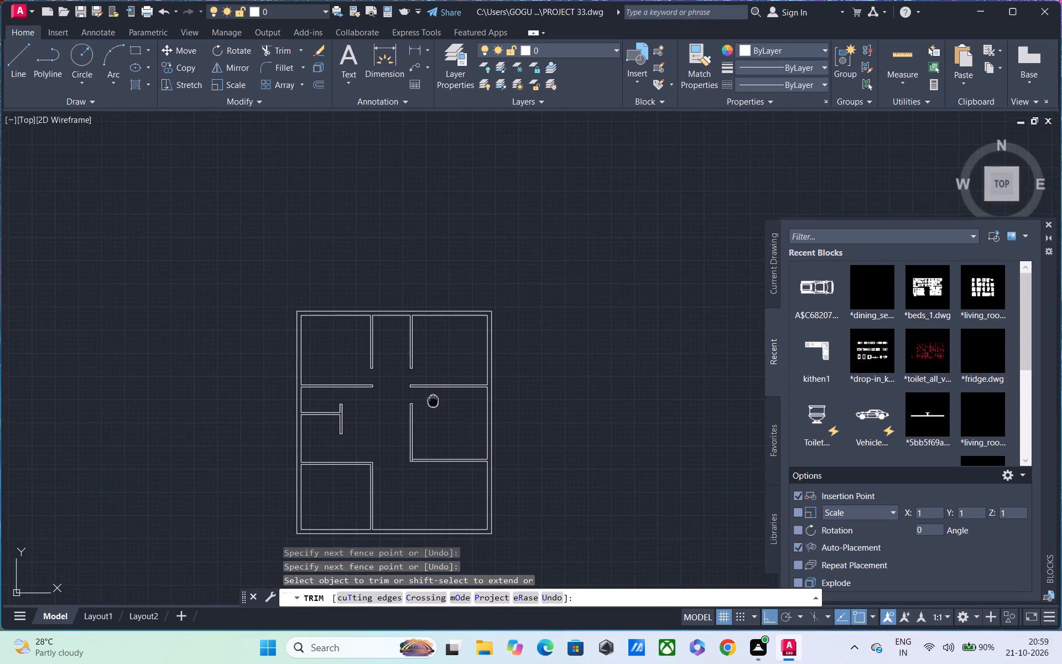
middle_drag(433, 398, 441, 378)
Draw a short line up across the lower-left room's top partition from the room's upper right inner corner.
middle_drag(378, 431, 396, 388)
scroll(389, 405, up, 3)
text(L)
key(space)
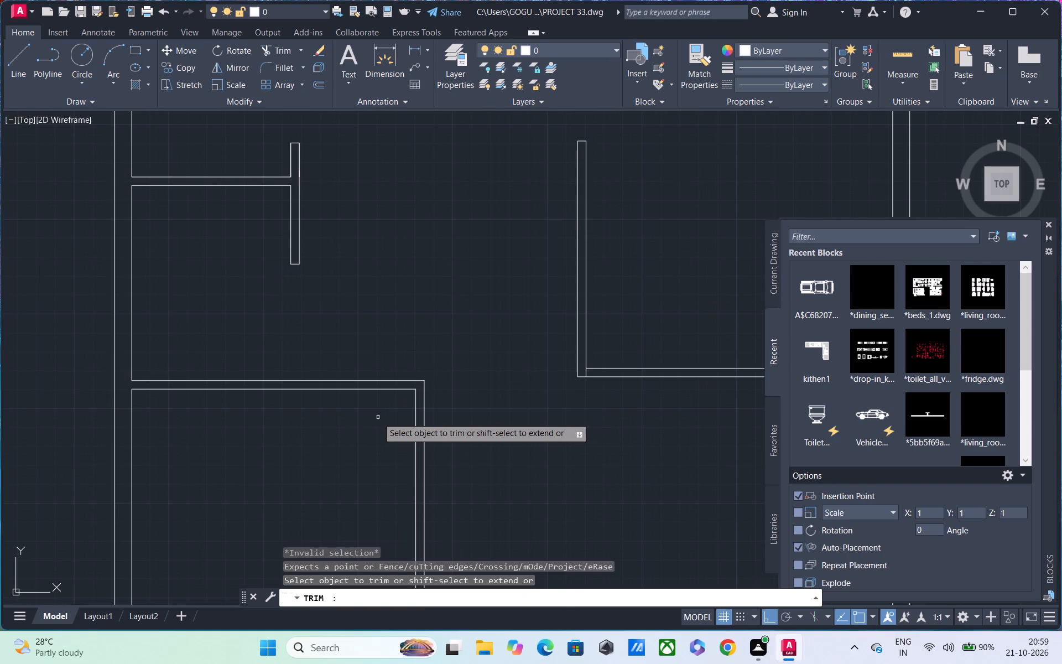
key(Escape)
text(L)
key(space)
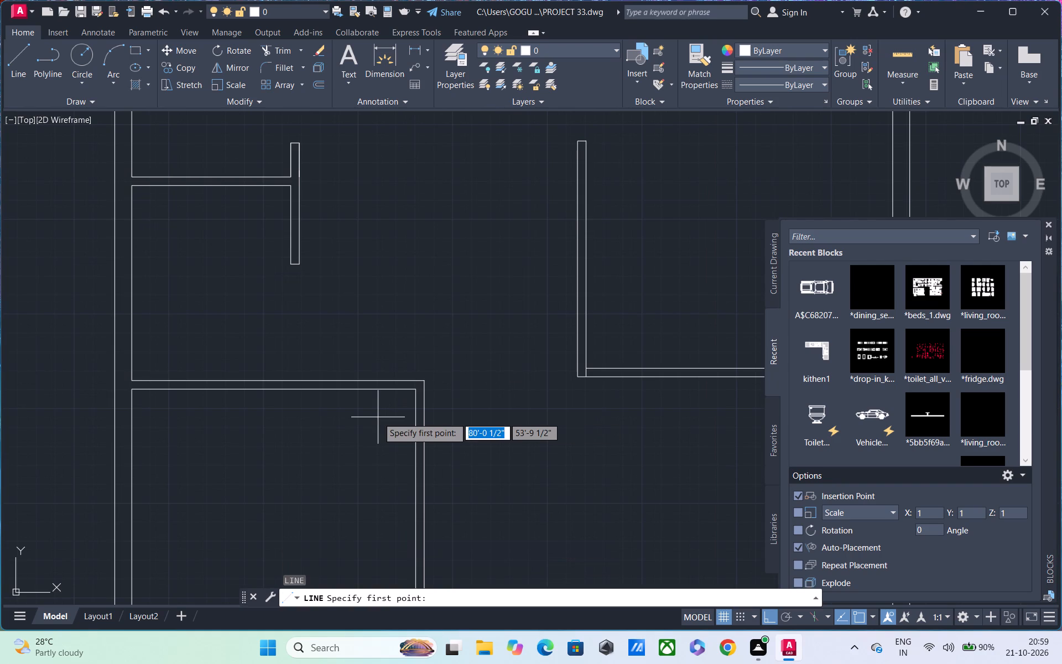
scroll(399, 392, up, 2)
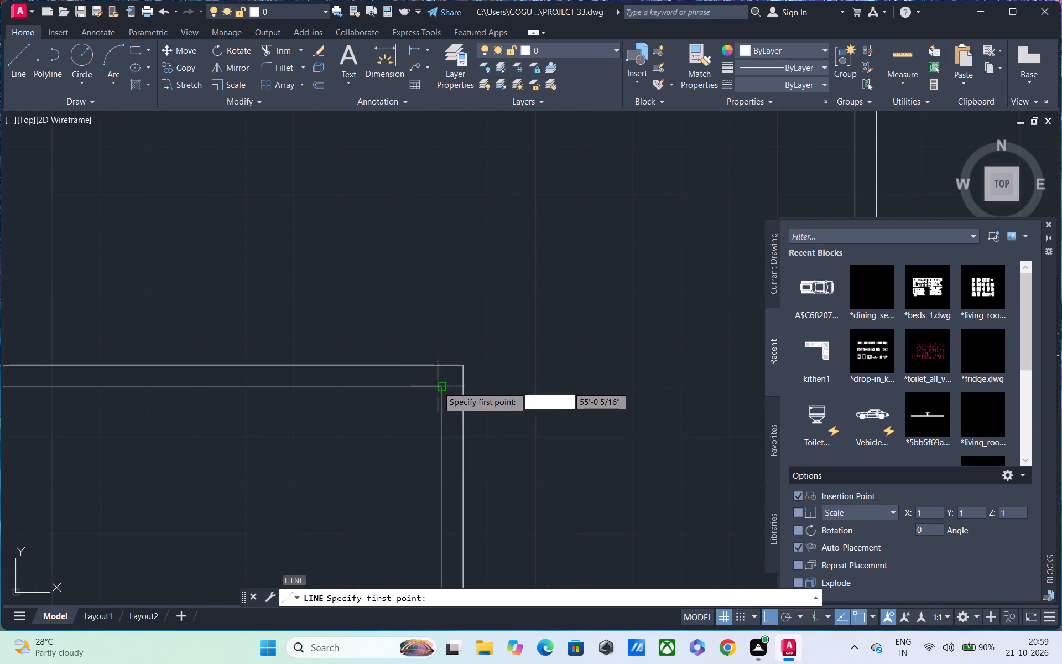
click(439, 388)
click(439, 367)
key(space)
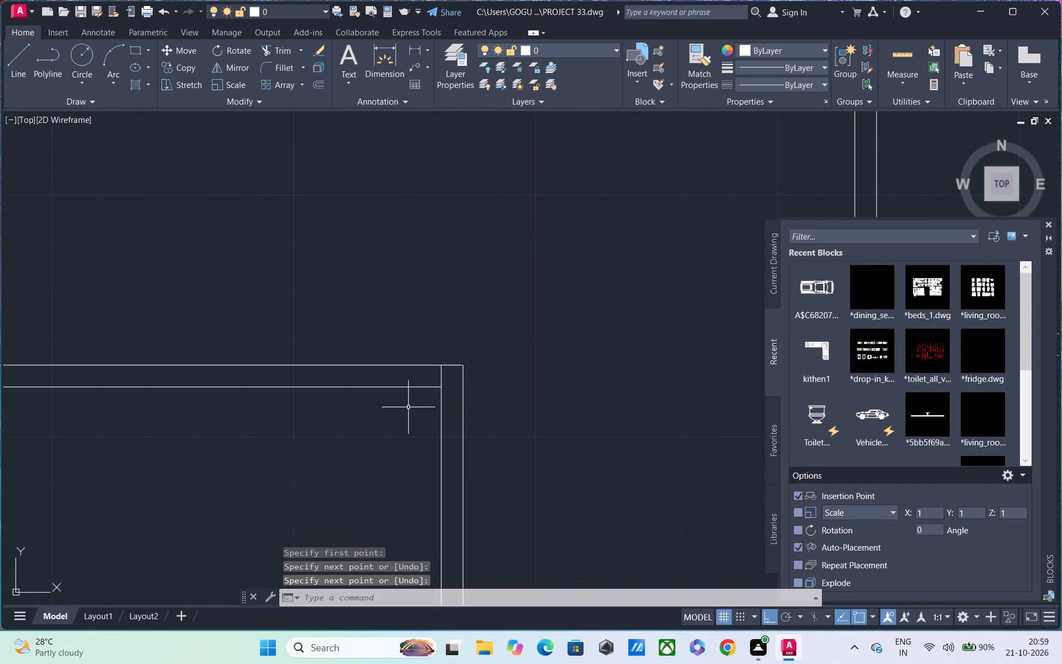
Draw a 3' line left from the lower-left room's upper right inner corner, and up across the top partition.
text(L)
key(space)
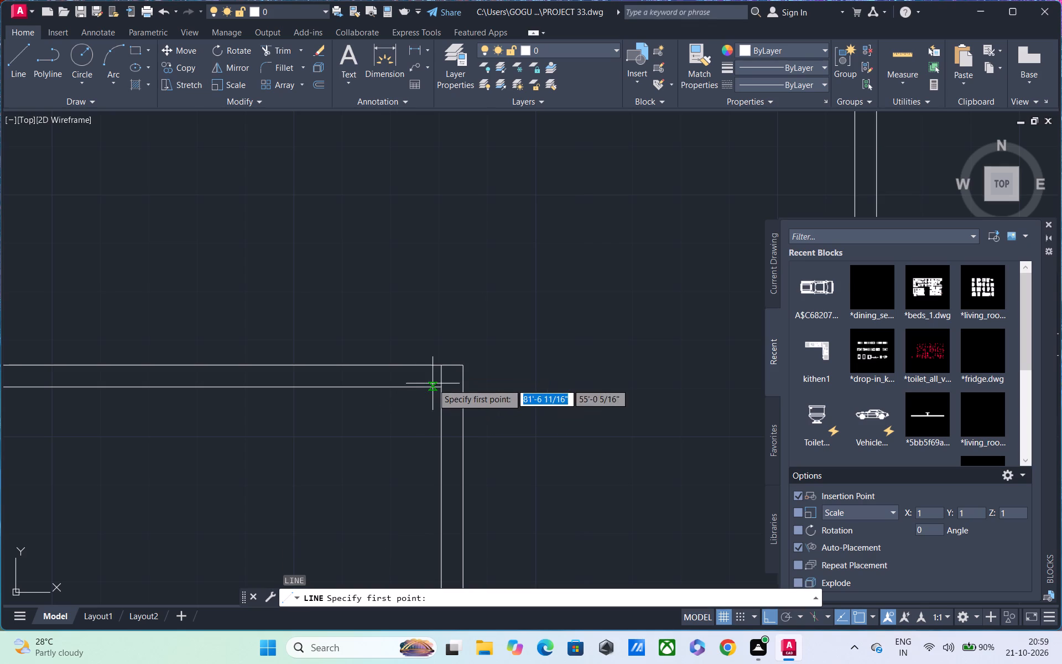
click(444, 385)
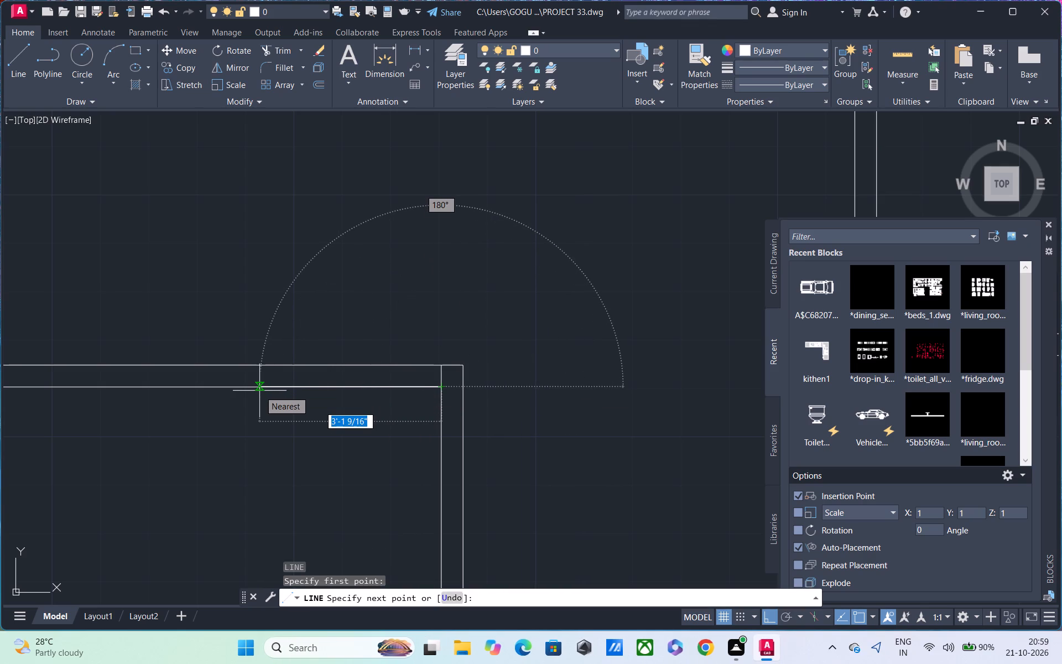
key(3)
key(apostrophe)
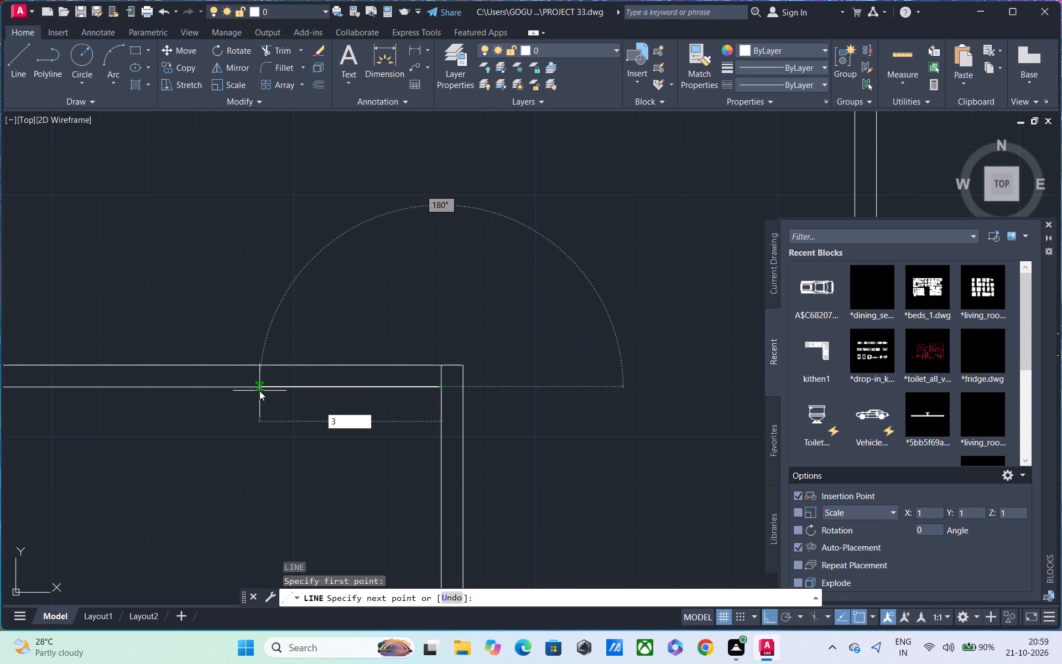
key(Return)
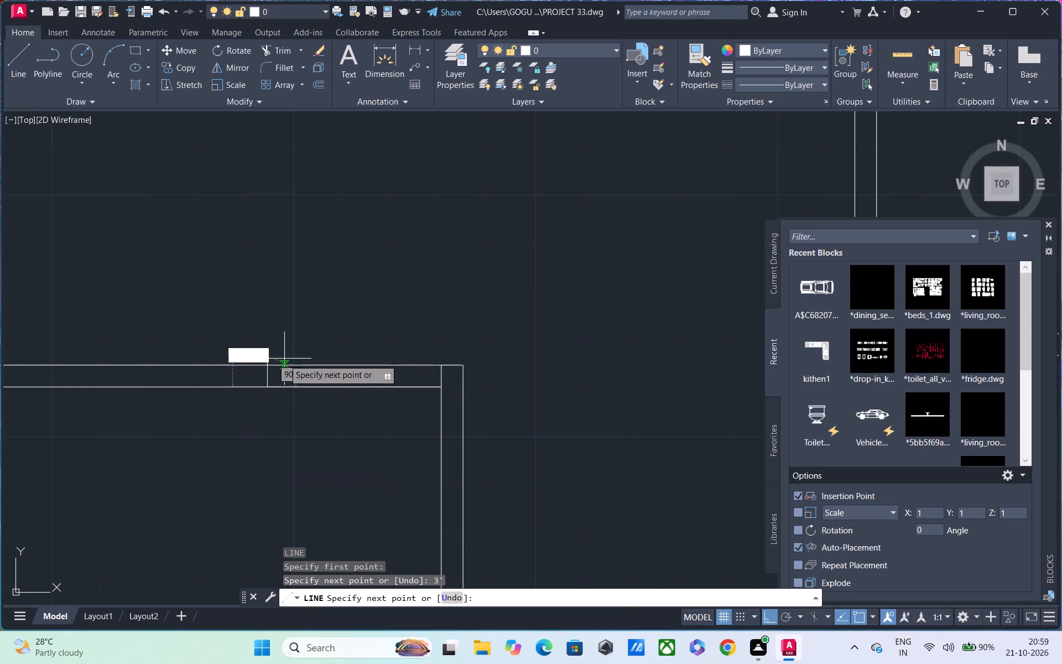
click(267, 365)
key(space)
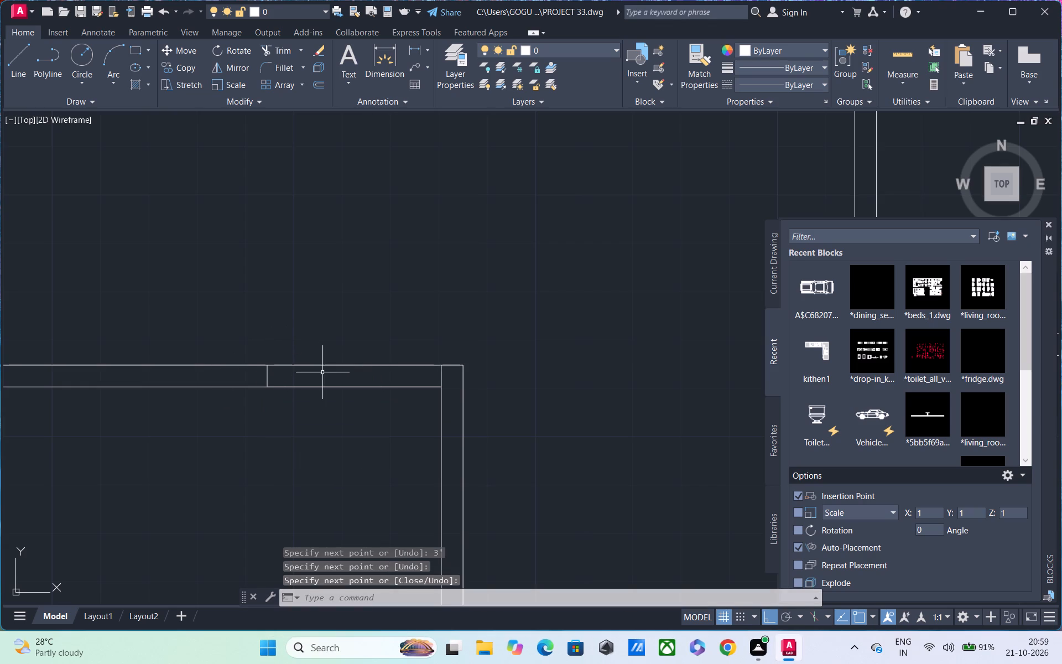
Trim both lines of the lower-left room's top partition between the corner cross line and the one 3' away.
text(TR)
key(space)
drag(372, 307, 372, 460)
Examine the whole floor plan, checking the partition openings and the lower outer wall.
scroll(388, 429, down, 5)
middle_drag(461, 401, 461, 347)
middle_drag(470, 391, 468, 403)
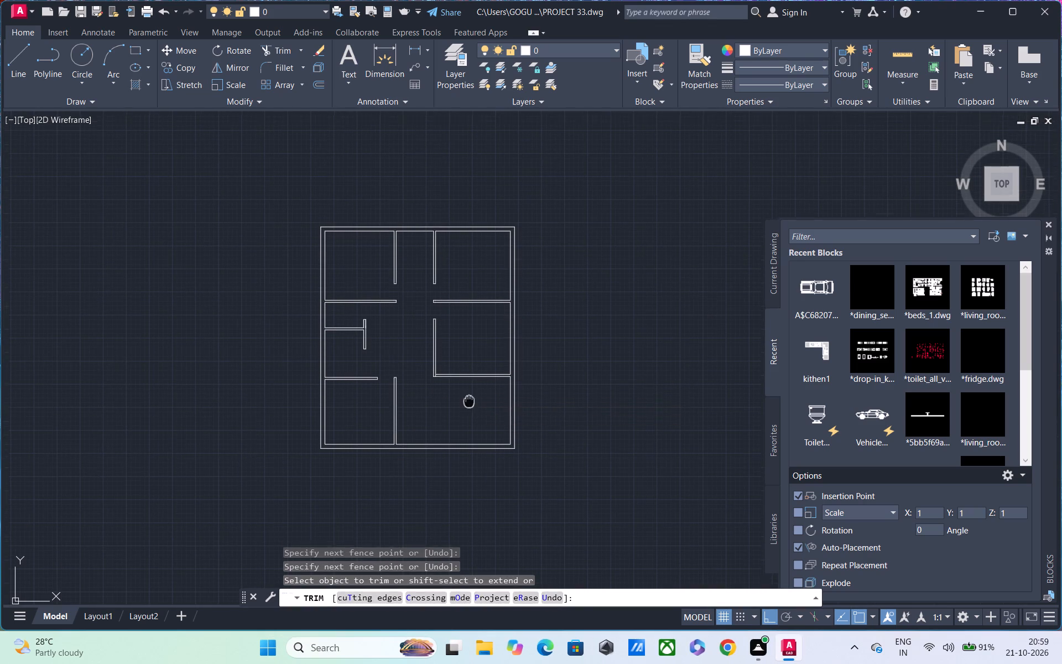
middle_drag(468, 403, 410, 427)
middle_drag(391, 452, 411, 417)
scroll(290, 438, up, 4)
scroll(341, 430, down, 2)
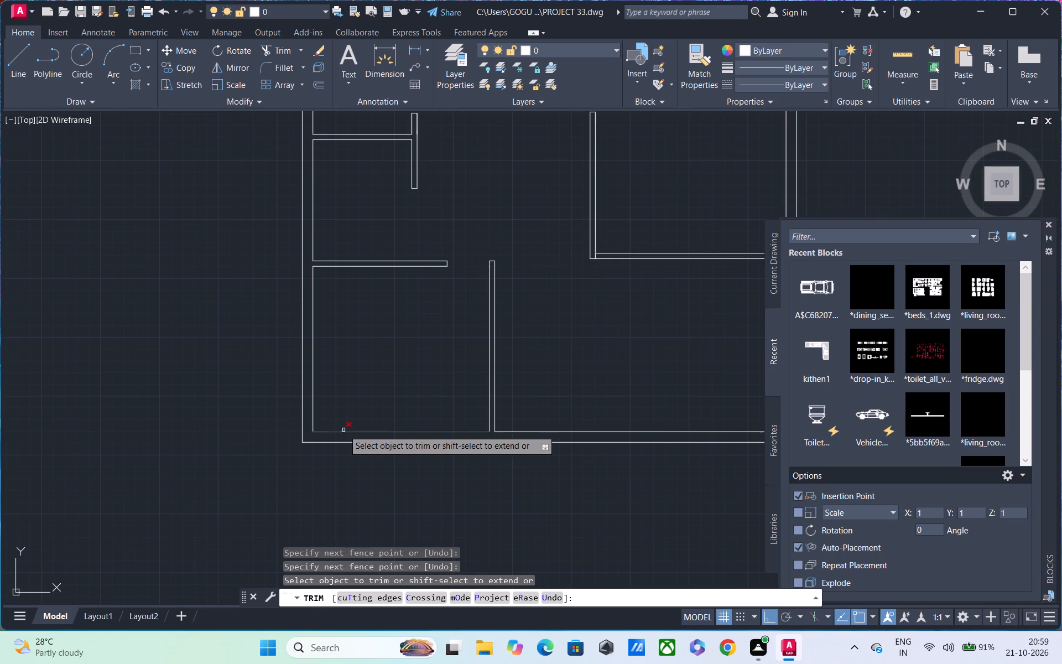
scroll(457, 425, up, 1)
scroll(458, 423, down, 4)
middle_drag(486, 375, 485, 421)
scroll(523, 339, up, 3)
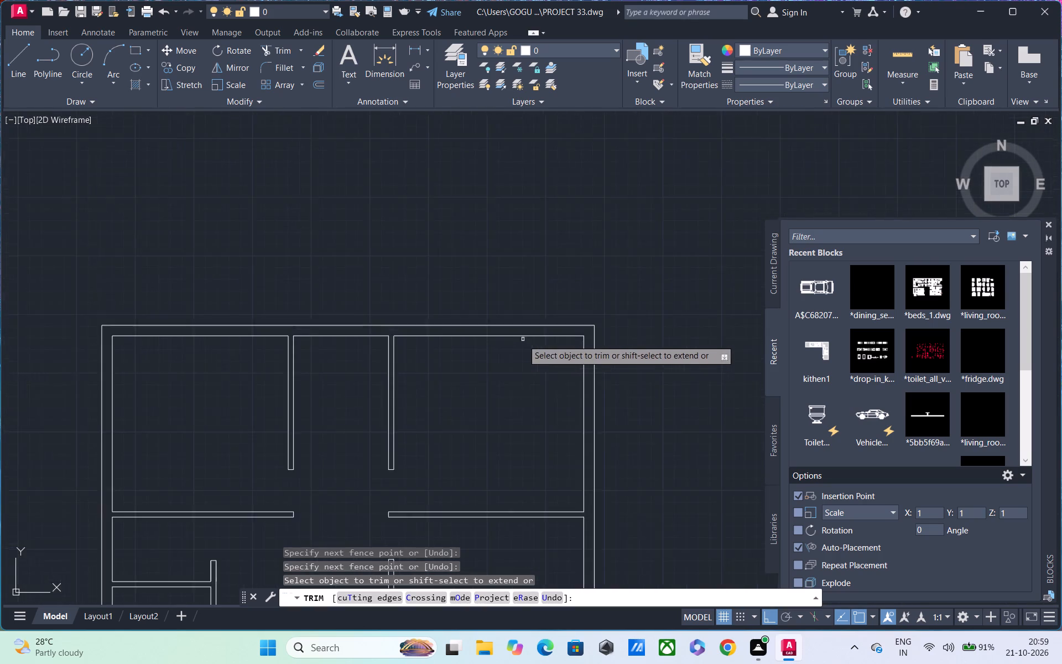
scroll(521, 346, down, 2)
middle_drag(519, 350, 526, 289)
middle_drag(499, 426, 503, 346)
scroll(485, 403, up, 3)
scroll(485, 403, down, 1)
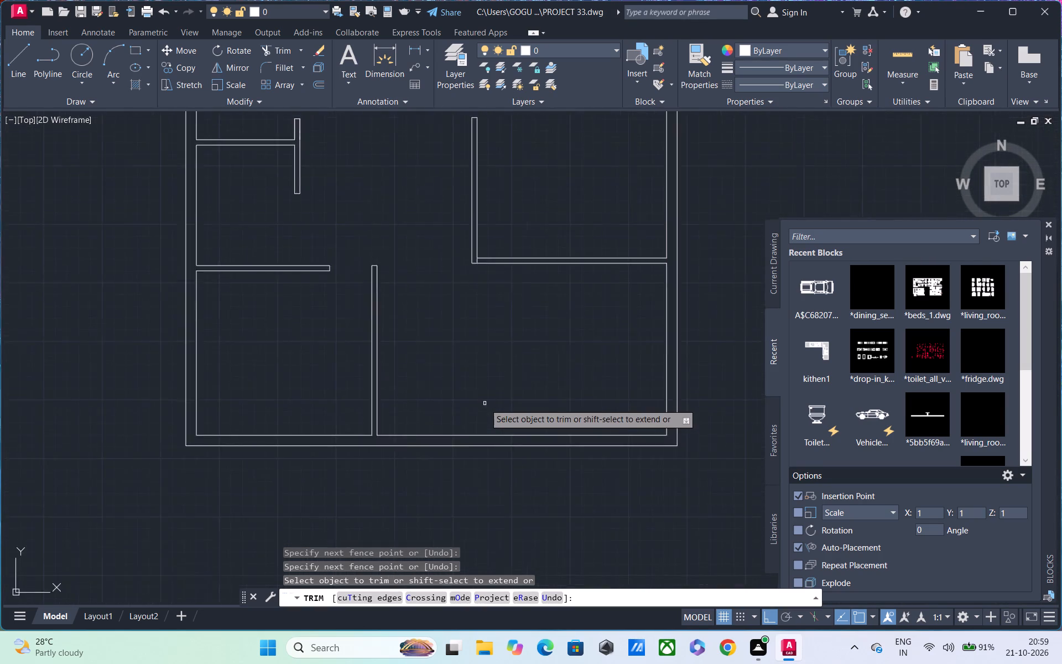
middle_drag(485, 402, 486, 360)
key(Escape)
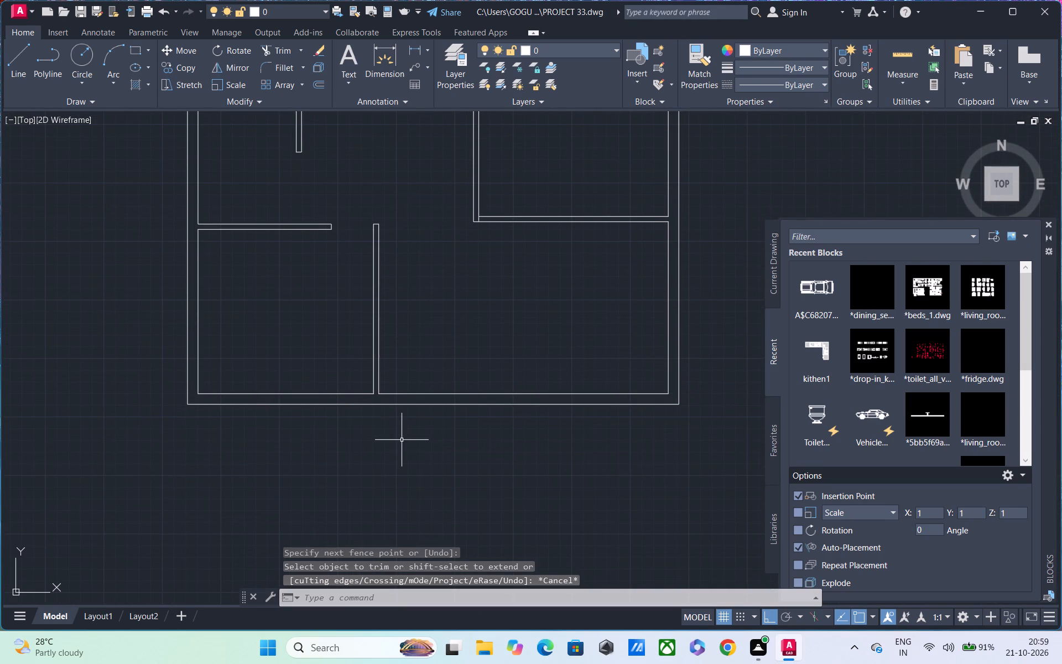
Draw a line from the lower-left room's right partition down across the bottom outer wall, 2' farther down, and 3' right.
text(L)
key(space)
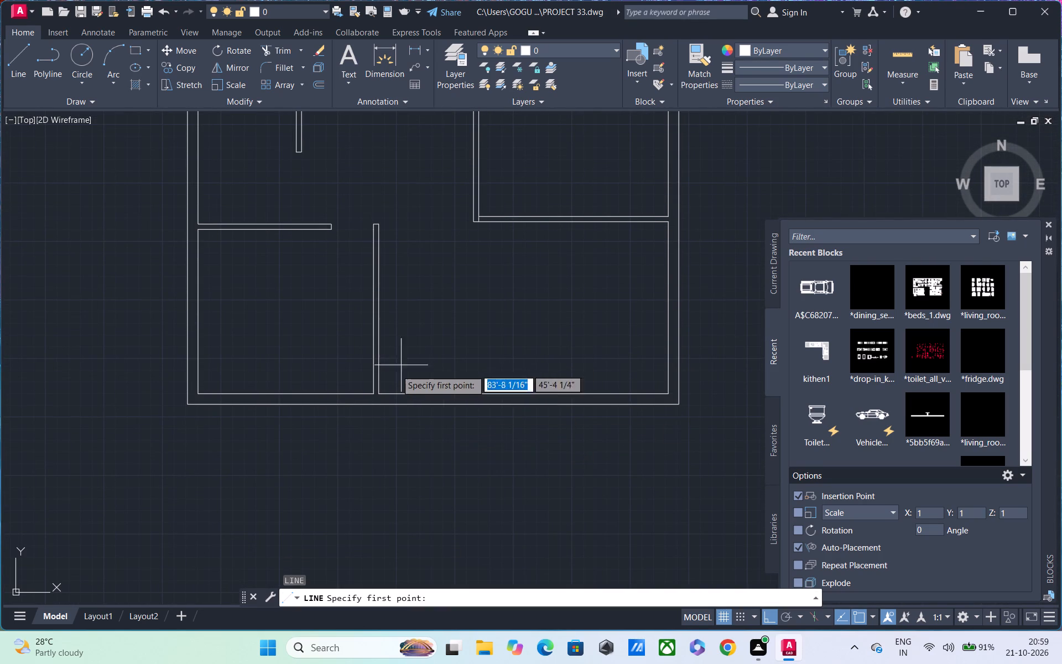
click(377, 392)
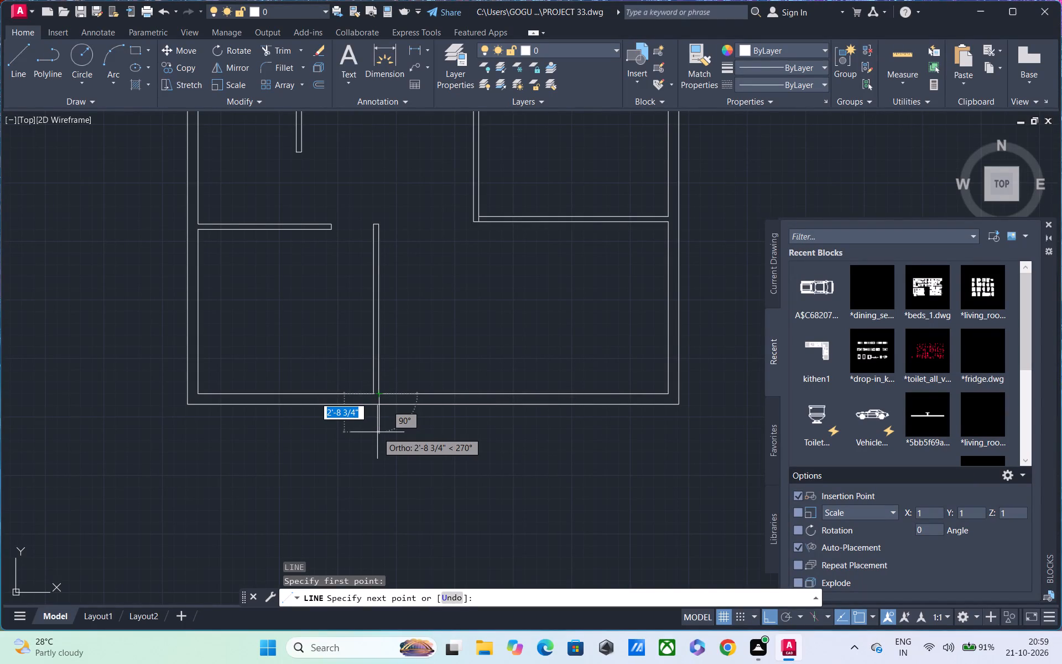
scroll(377, 432, up, 1)
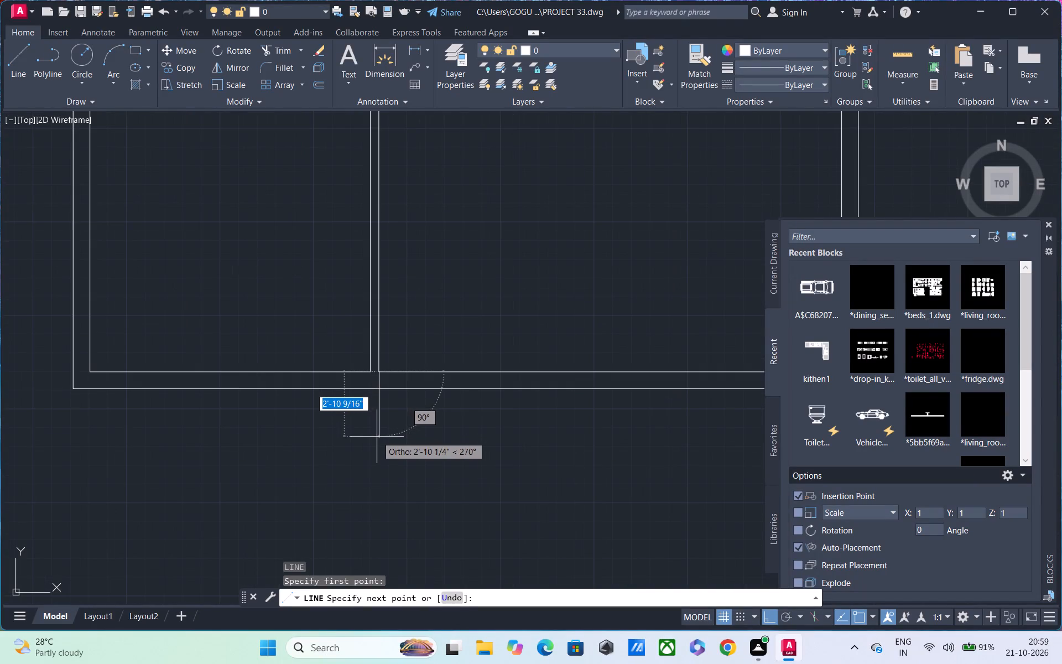
click(380, 388)
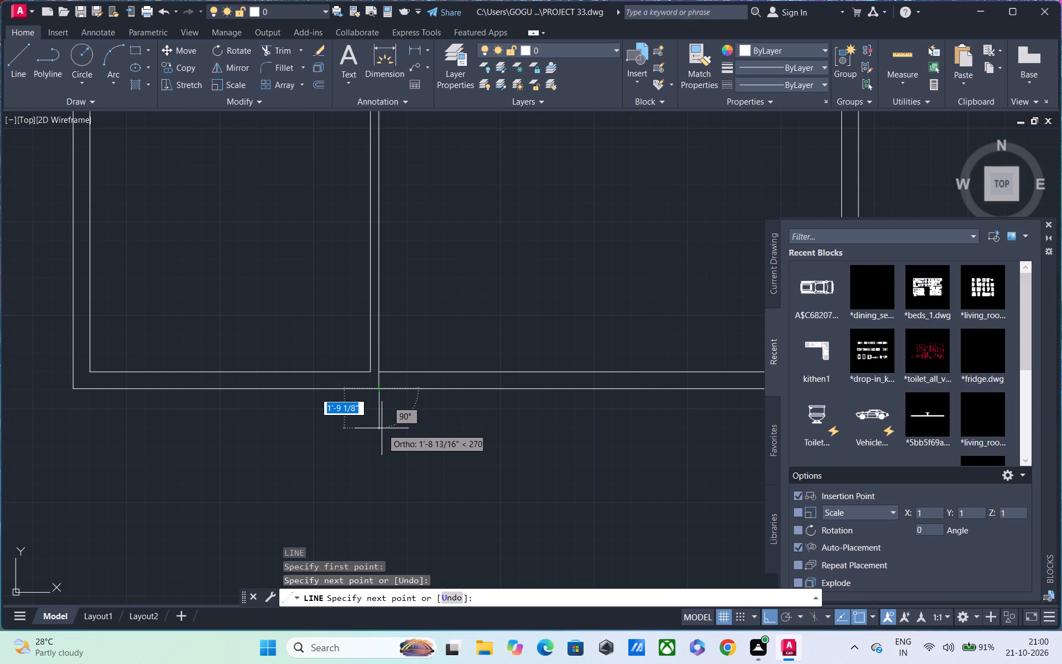
text(2')
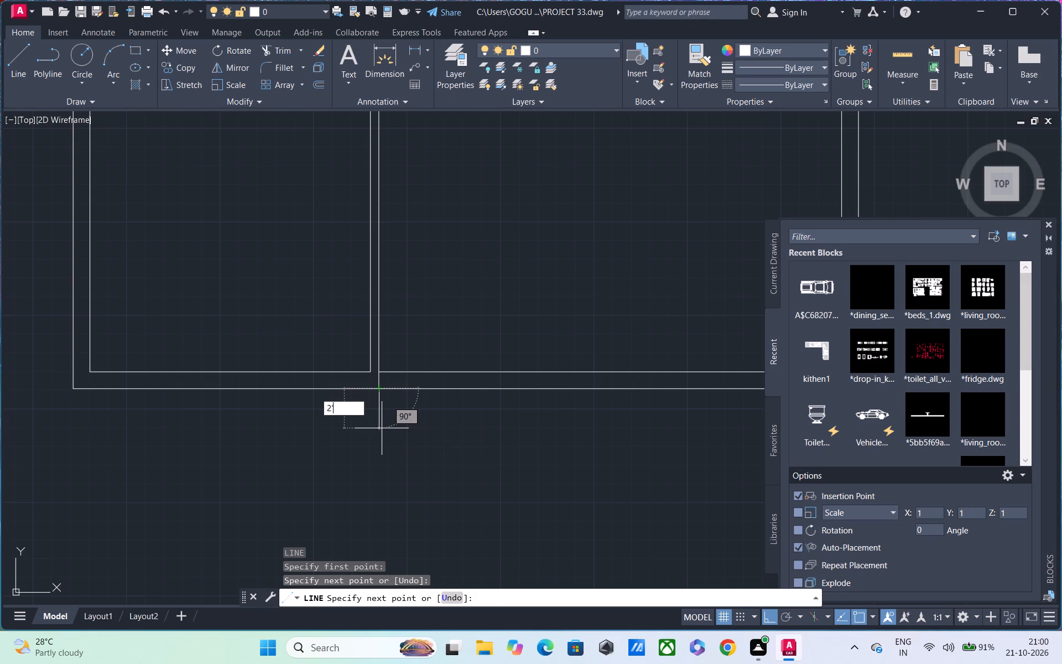
key(Return)
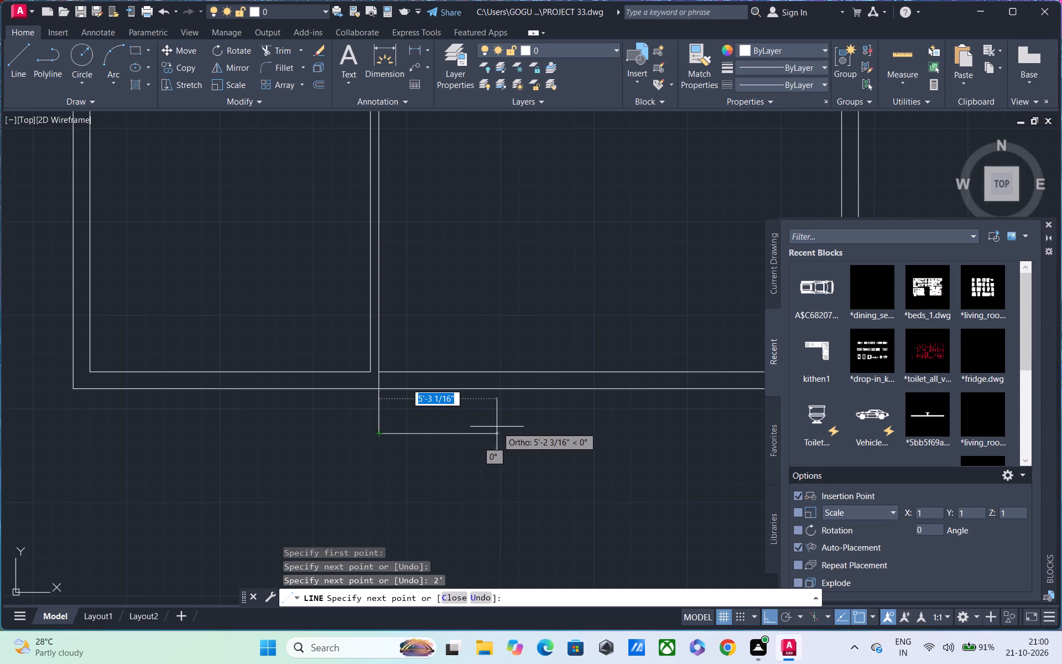
text(3')
key(Return)
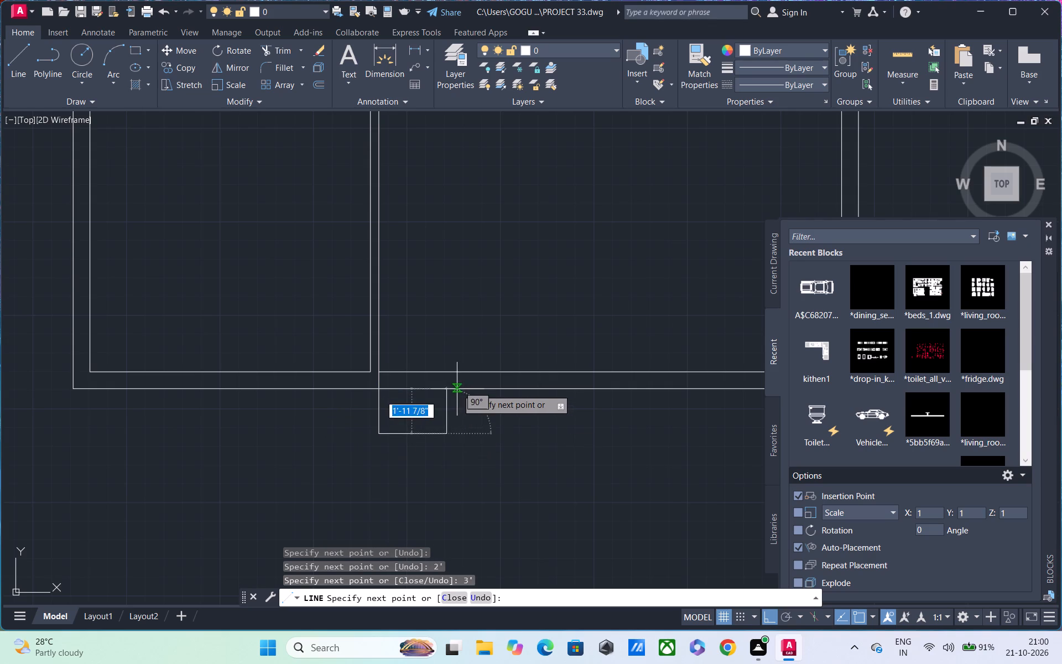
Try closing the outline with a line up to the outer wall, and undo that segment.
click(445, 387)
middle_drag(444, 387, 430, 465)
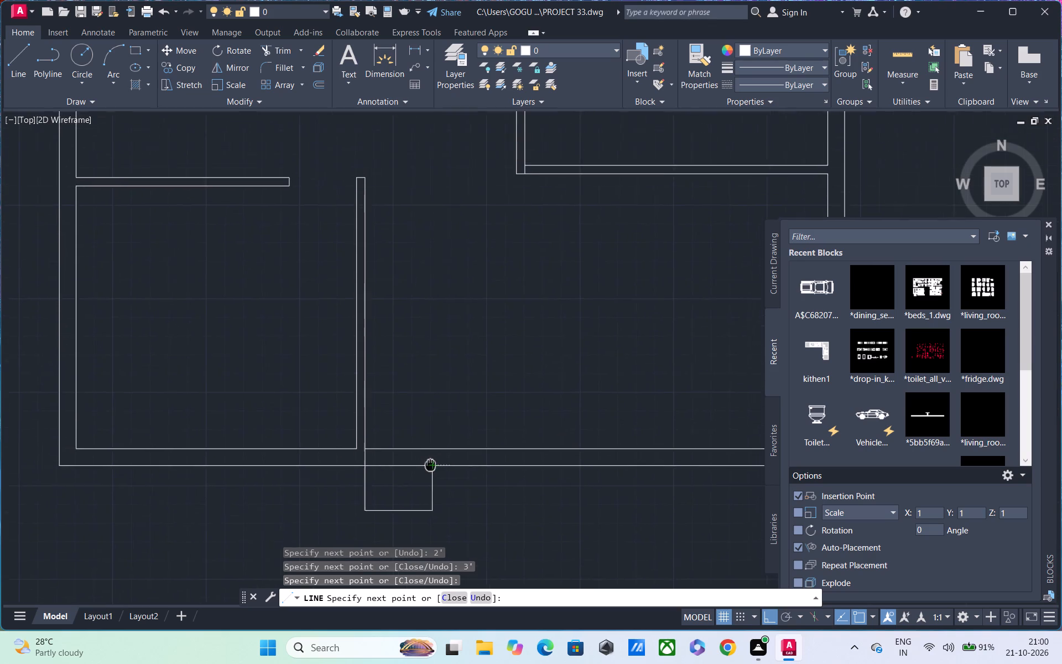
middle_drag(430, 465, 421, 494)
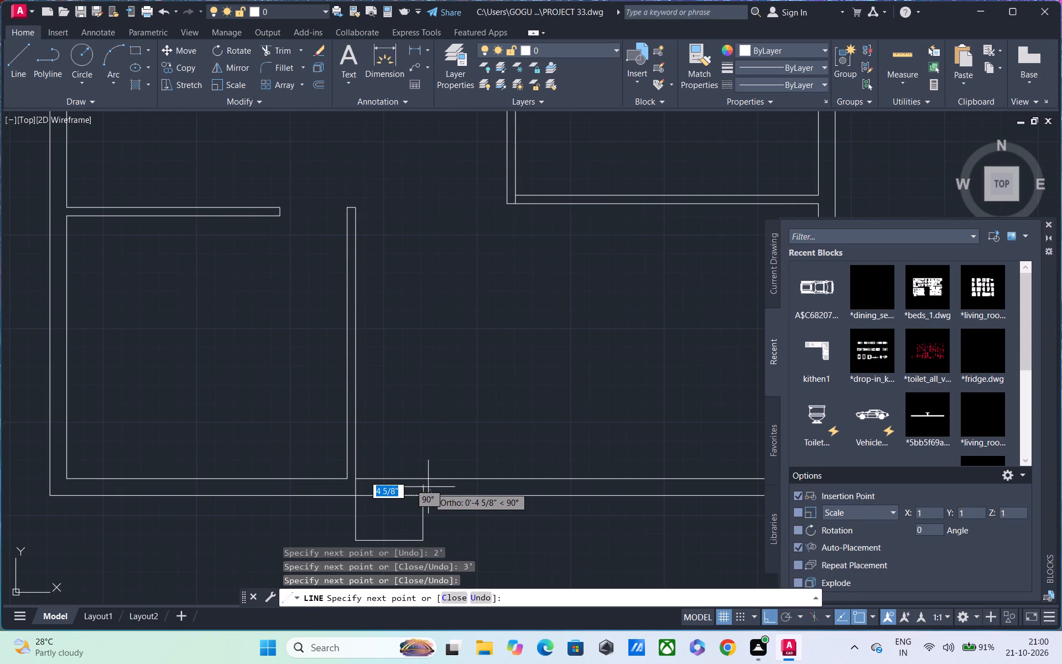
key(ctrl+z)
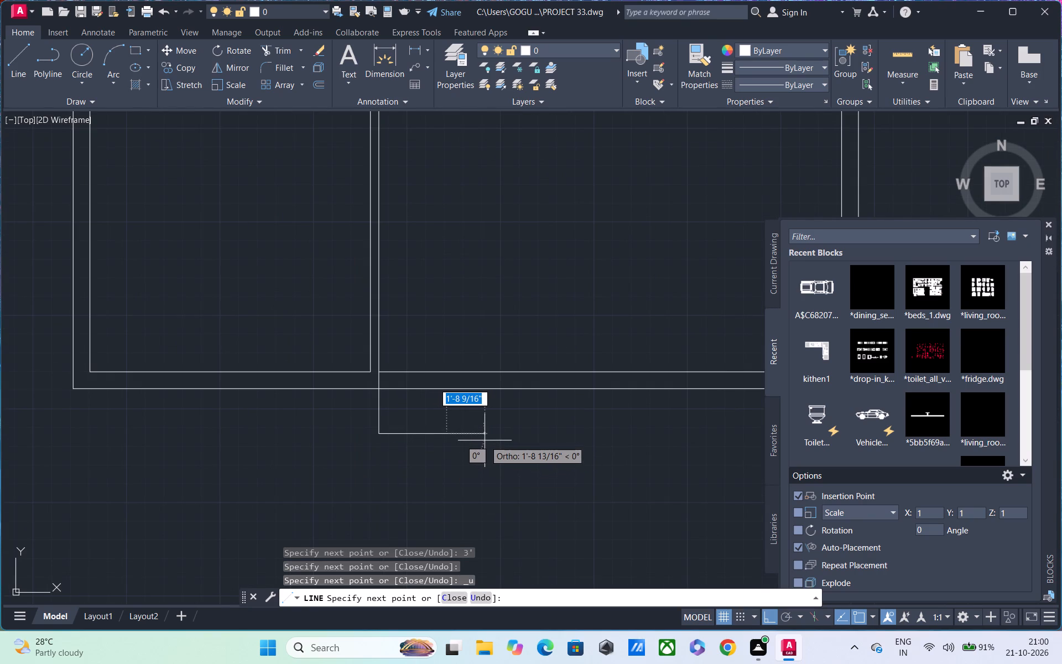
Extend the outline's lower line another 1' right and close it up to the bottom wall's outer face.
text(1')
key(Return)
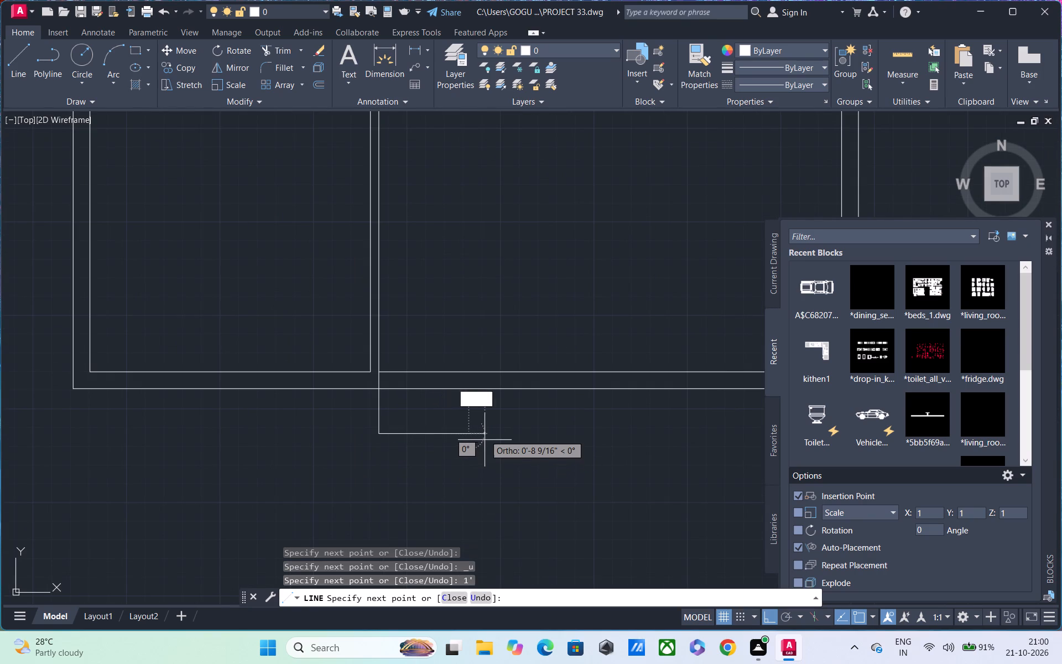
click(470, 390)
key(space)
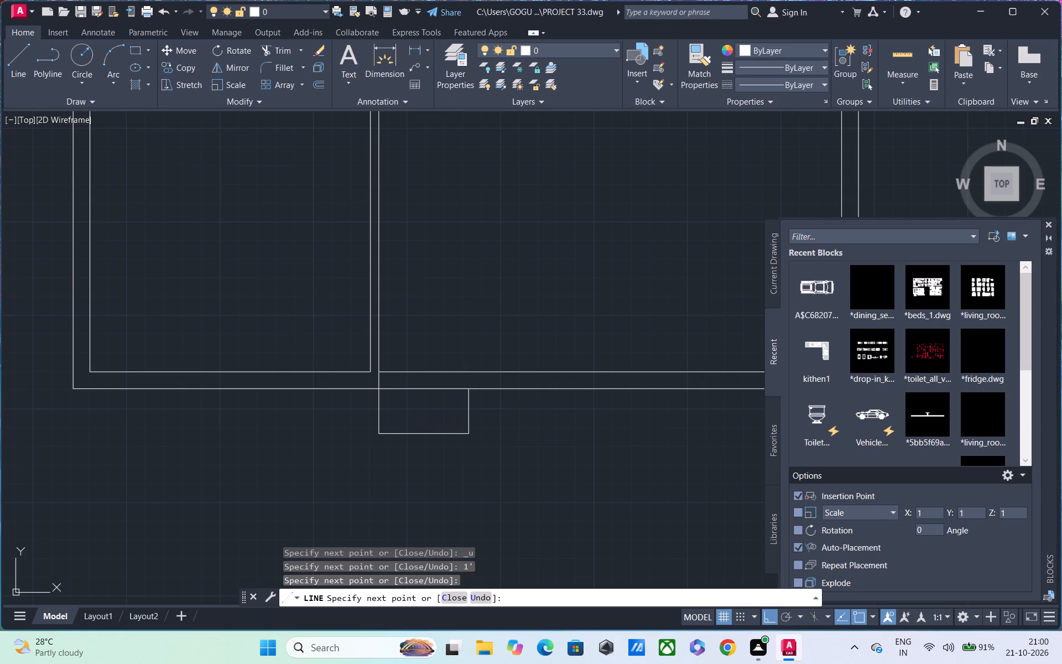
Offset the outline's 3' and 1' lower segments up by 1' to form an intermediate step line.
text(O)
key(space)
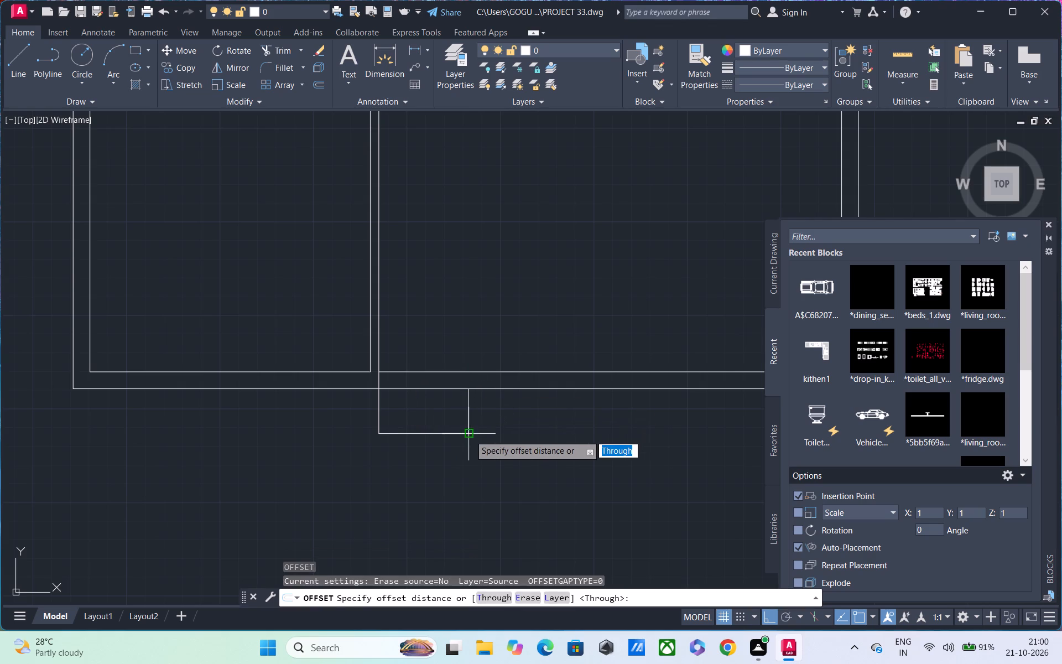
text(1")
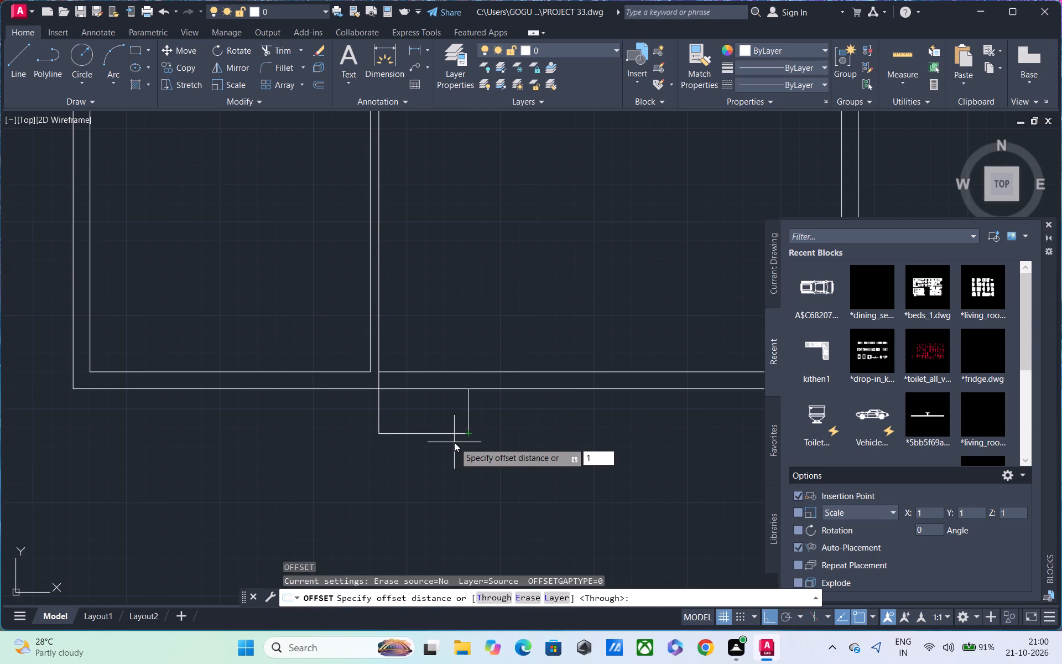
key(Return)
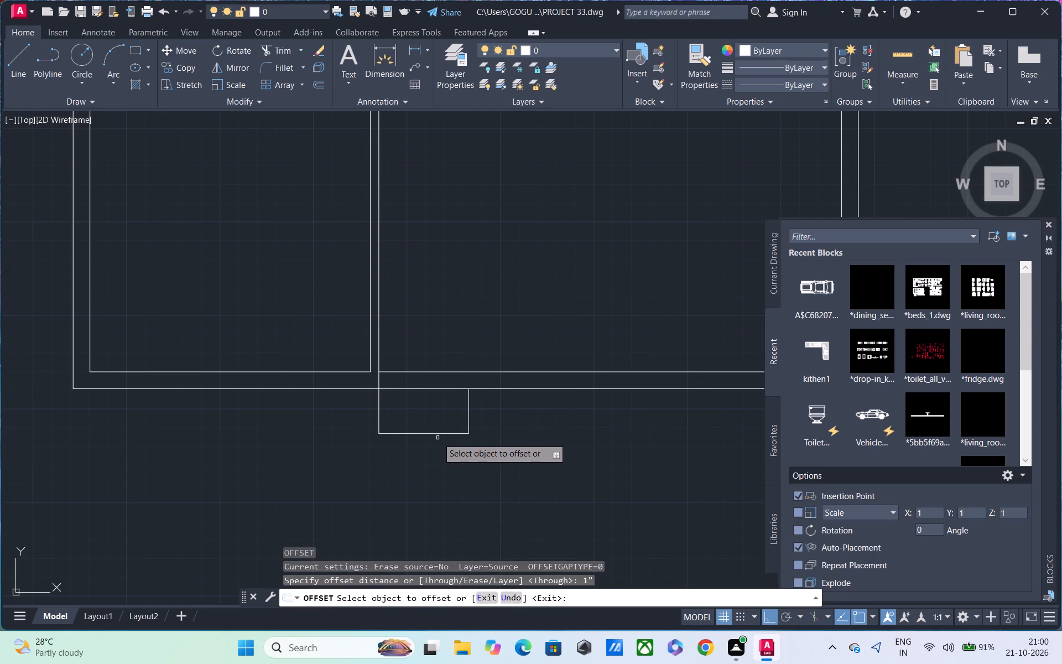
click(438, 434)
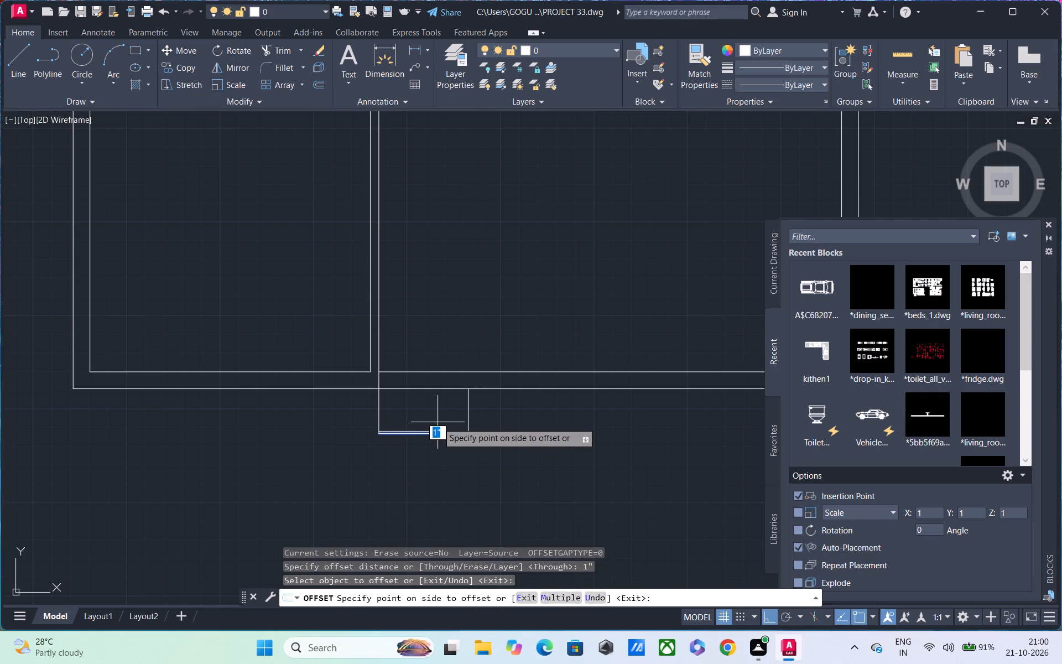
text(1')
key(Return)
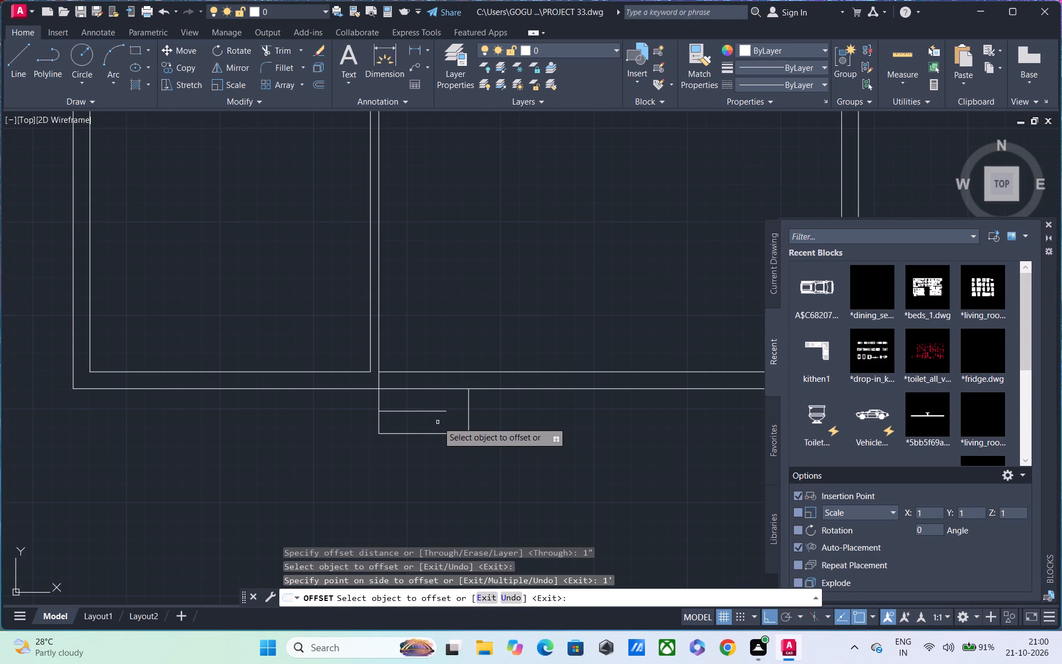
click(456, 432)
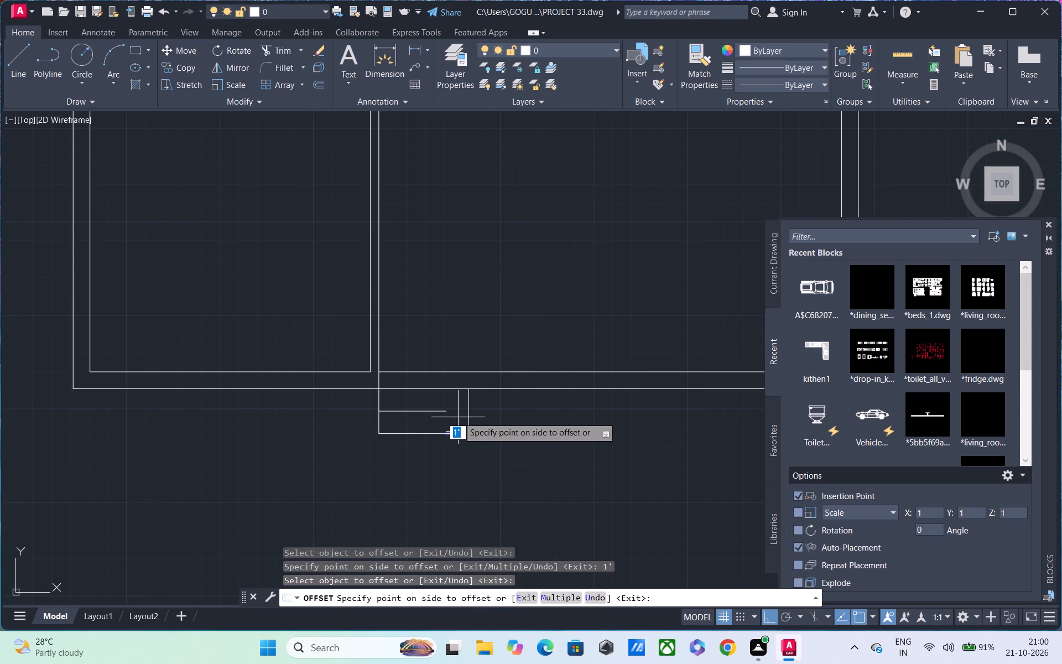
text(1')
key(Return)
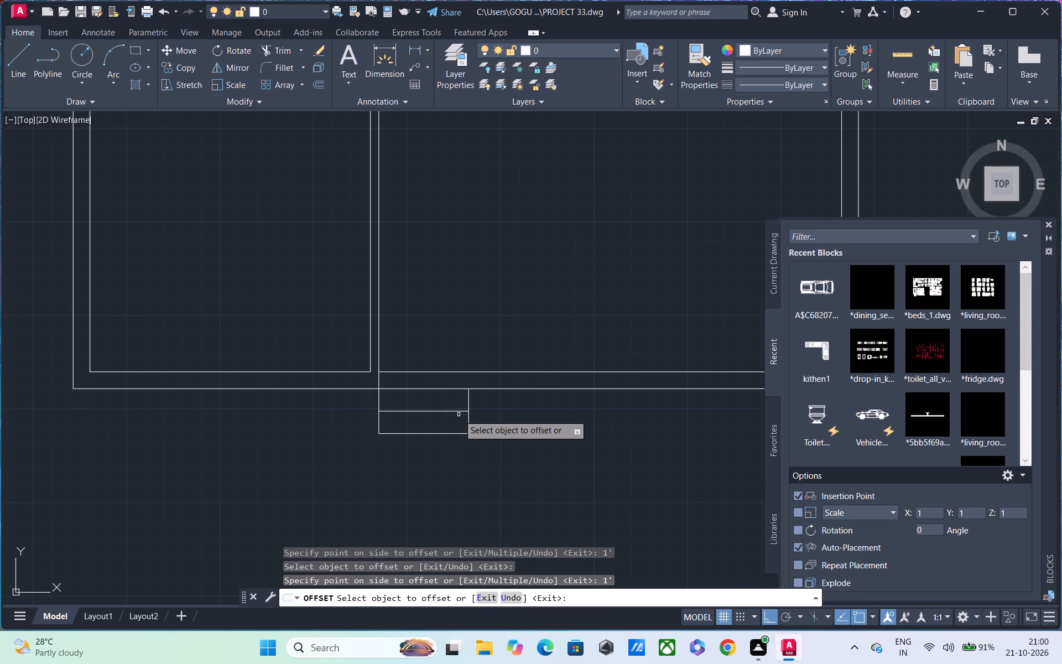
Draw a line from the step outline's upper-right corner up through the bottom outer wall to its inner face.
middle_drag(441, 382, 430, 439)
middle_drag(418, 429, 349, 377)
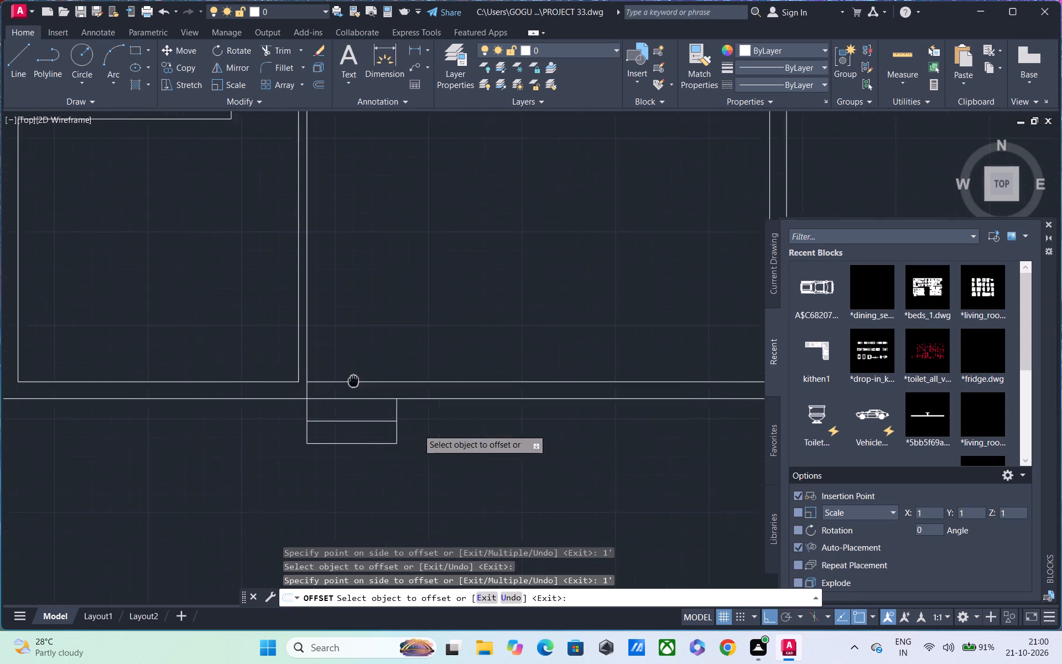
middle_drag(349, 377, 329, 371)
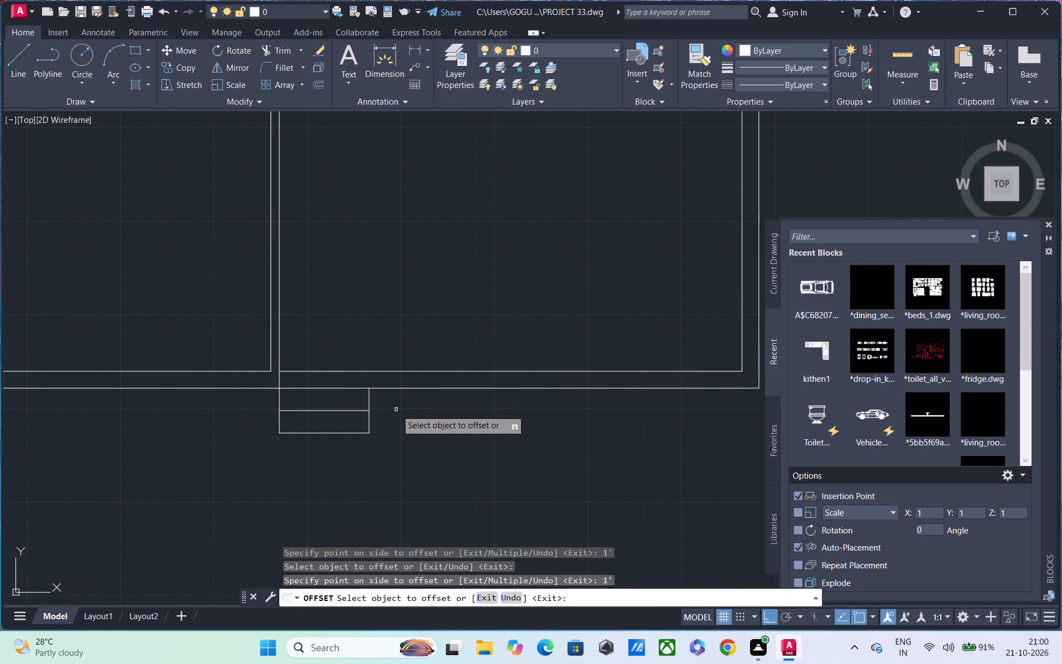
text(L)
key(space)
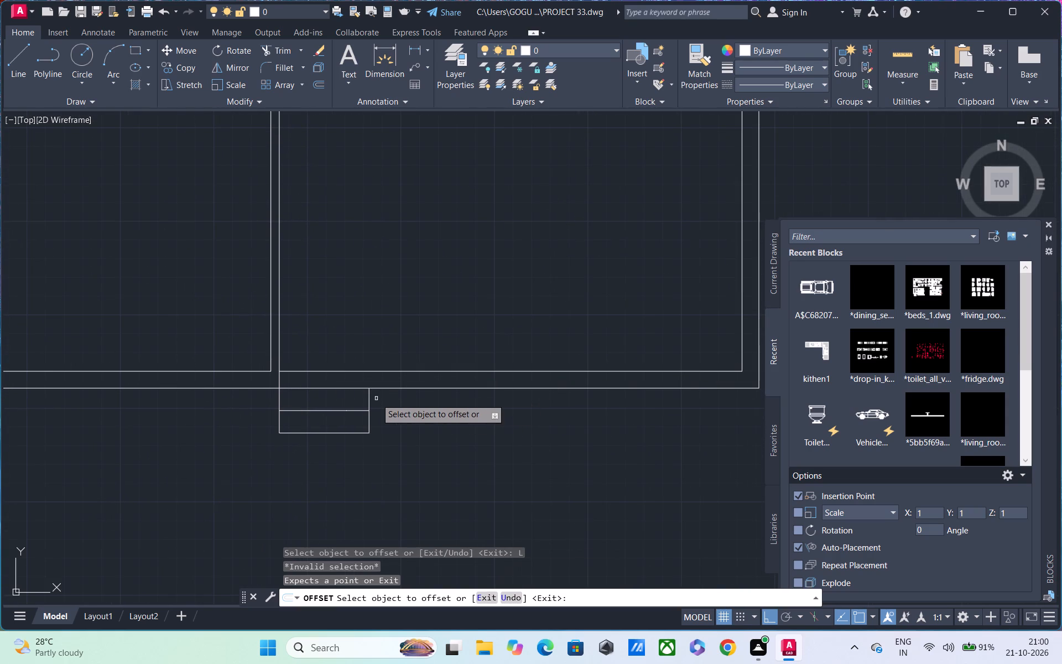
key(Escape)
text(L)
key(space)
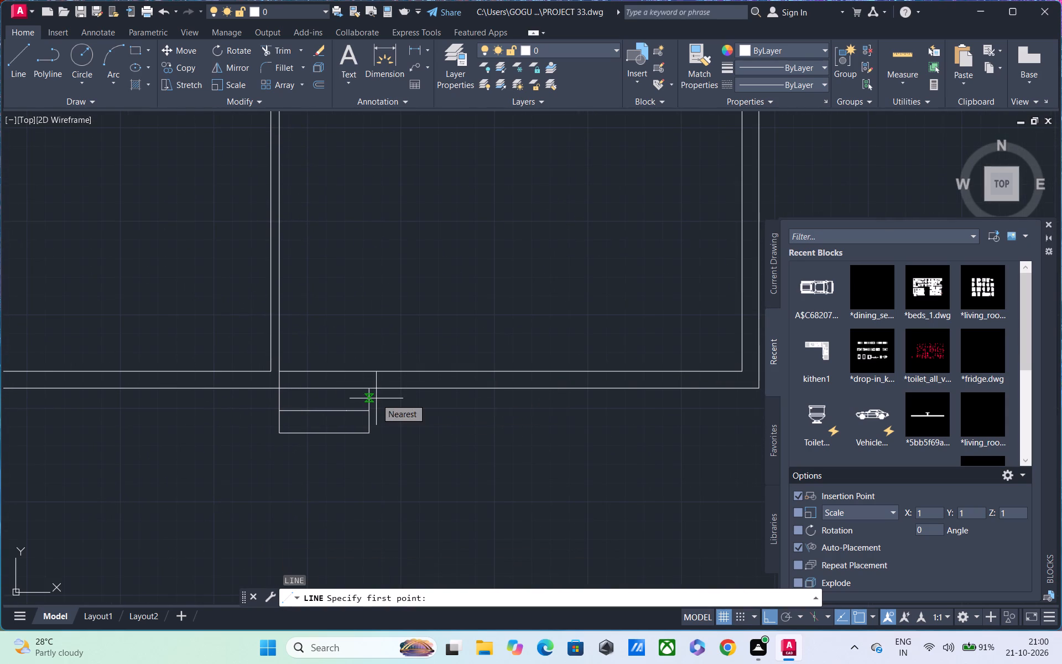
click(366, 392)
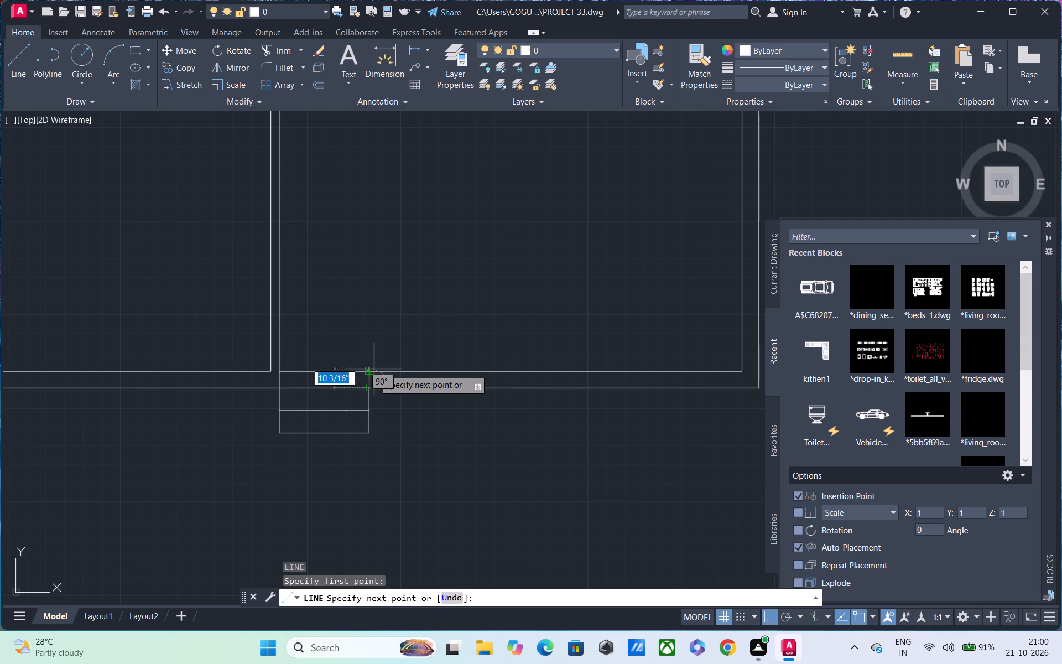
click(374, 369)
key(space)
Trim the bottom wall's inner face line between the two sides of the opening above the steps.
middle_drag(358, 454, 358, 515)
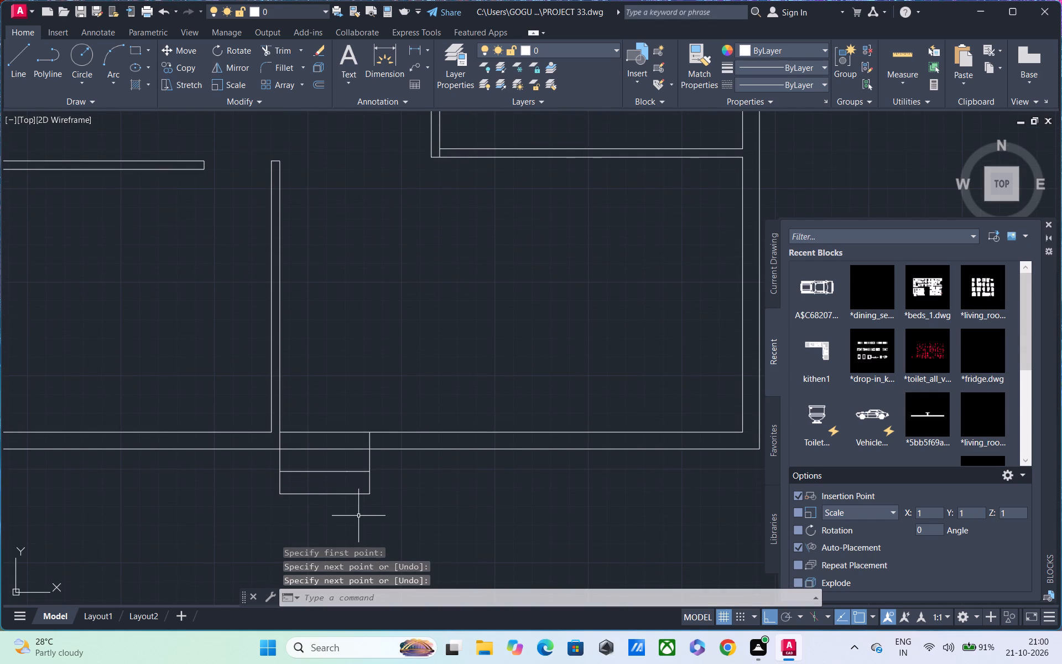
text(TR)
key(space)
drag(340, 403, 325, 437)
scroll(326, 429, down, 3)
middle_drag(336, 414, 375, 413)
scroll(427, 408, up, 3)
middle_drag(429, 410, 506, 522)
scroll(492, 481, down, 3)
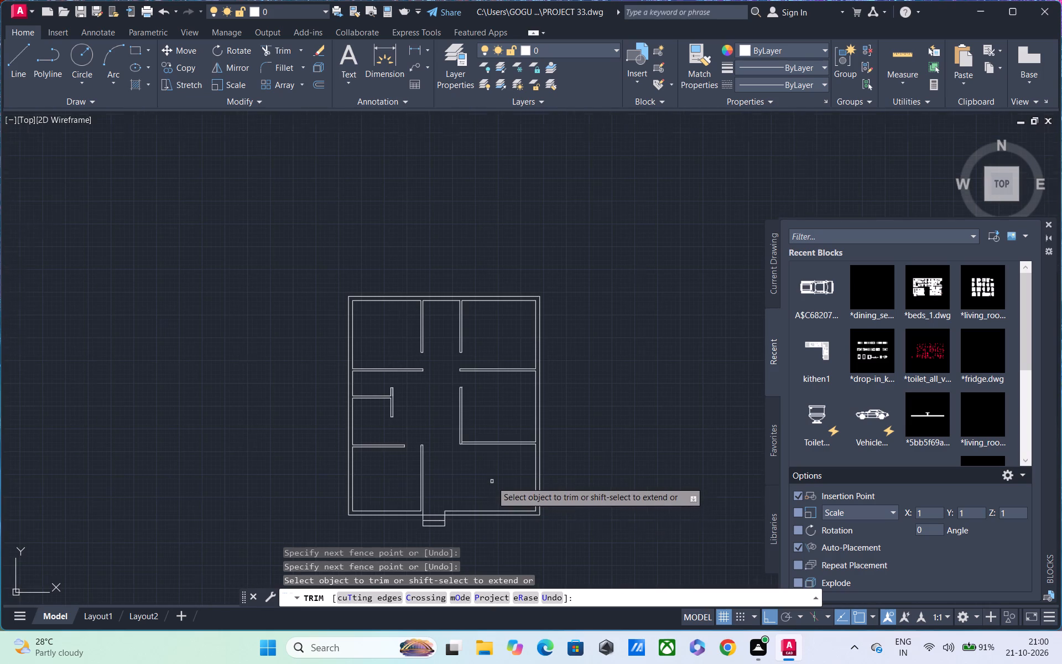
middle_drag(492, 478, 434, 567)
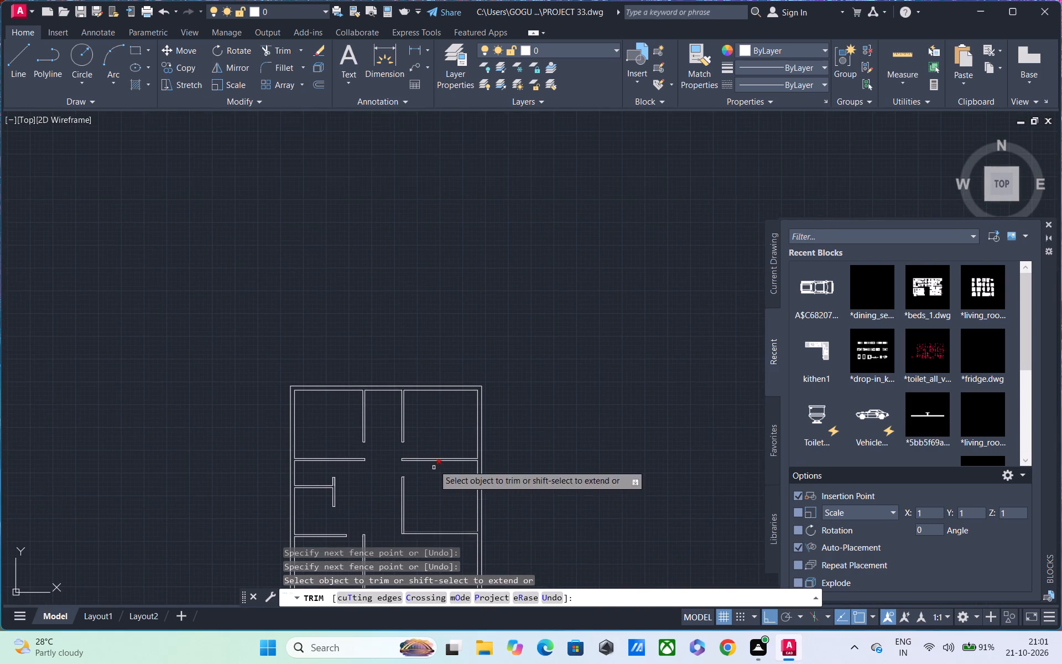
middle_drag(434, 464, 456, 569)
middle_drag(387, 462, 425, 388)
scroll(423, 418, up, 2)
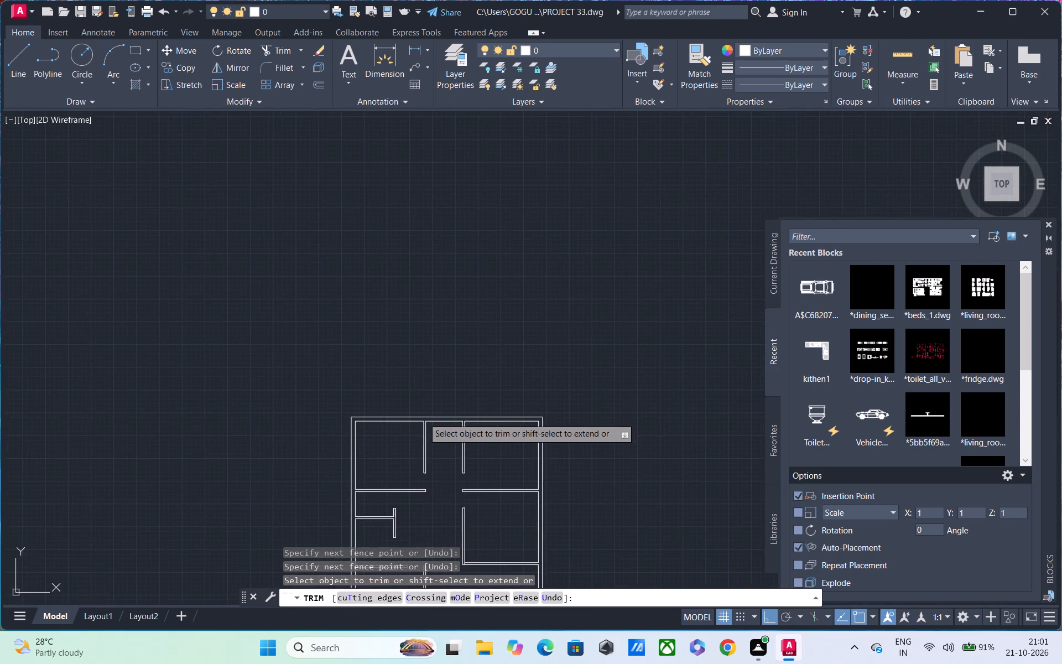
scroll(423, 418, up, 5)
middle_drag(421, 403, 419, 347)
scroll(414, 377, down, 2)
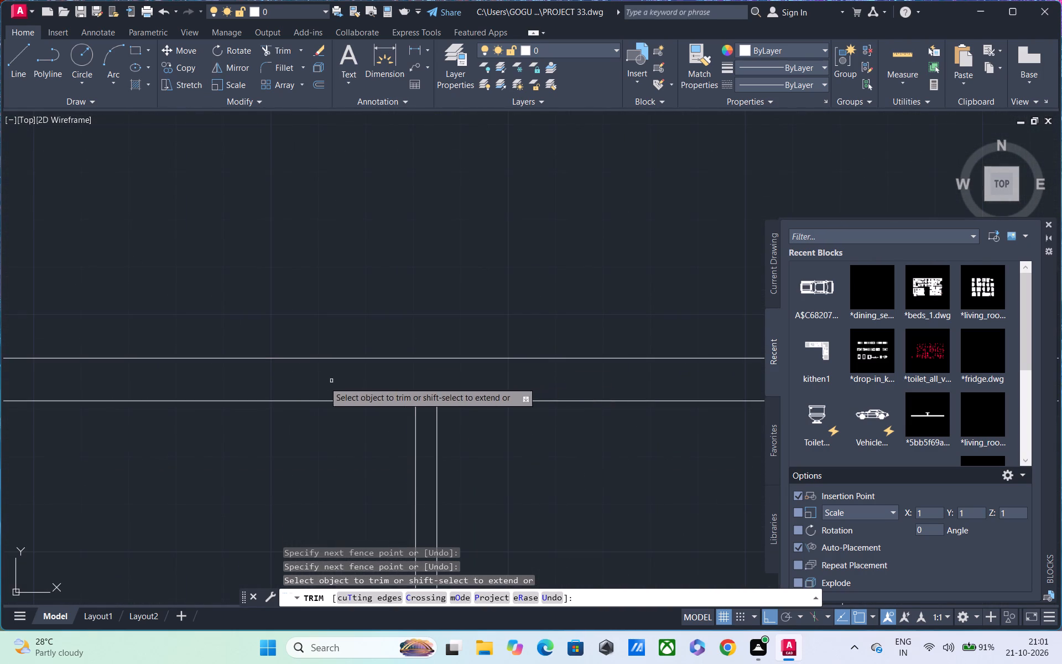
key(space)
Outline a projection above the top middle room: from the wall's outer face 1' up, 7'-6" right, and down to the wall's inner face.
key(l)
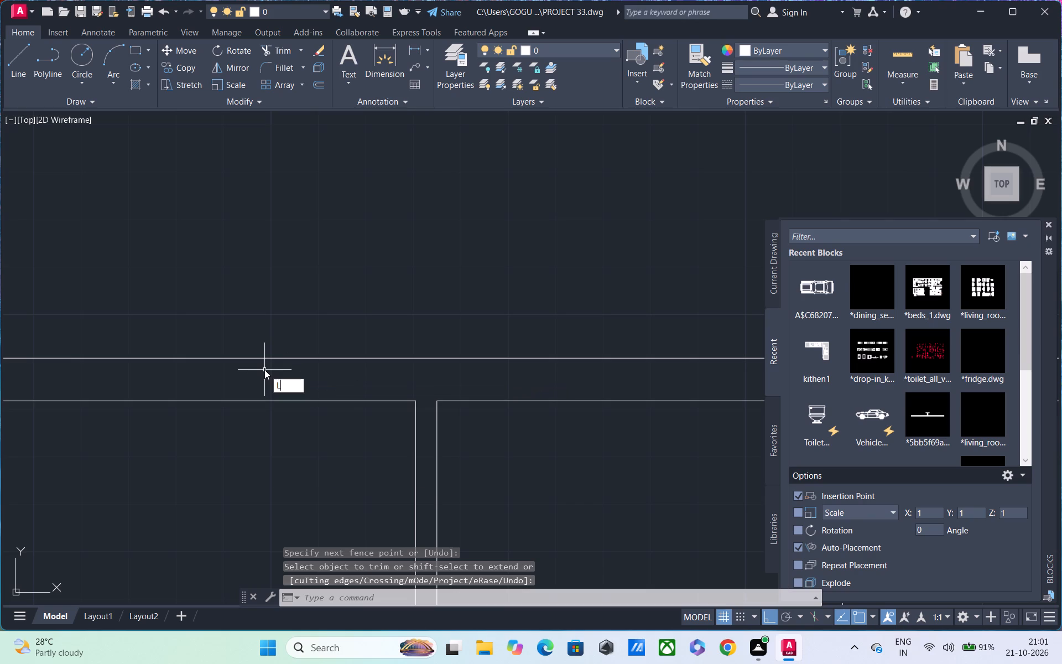
key(space)
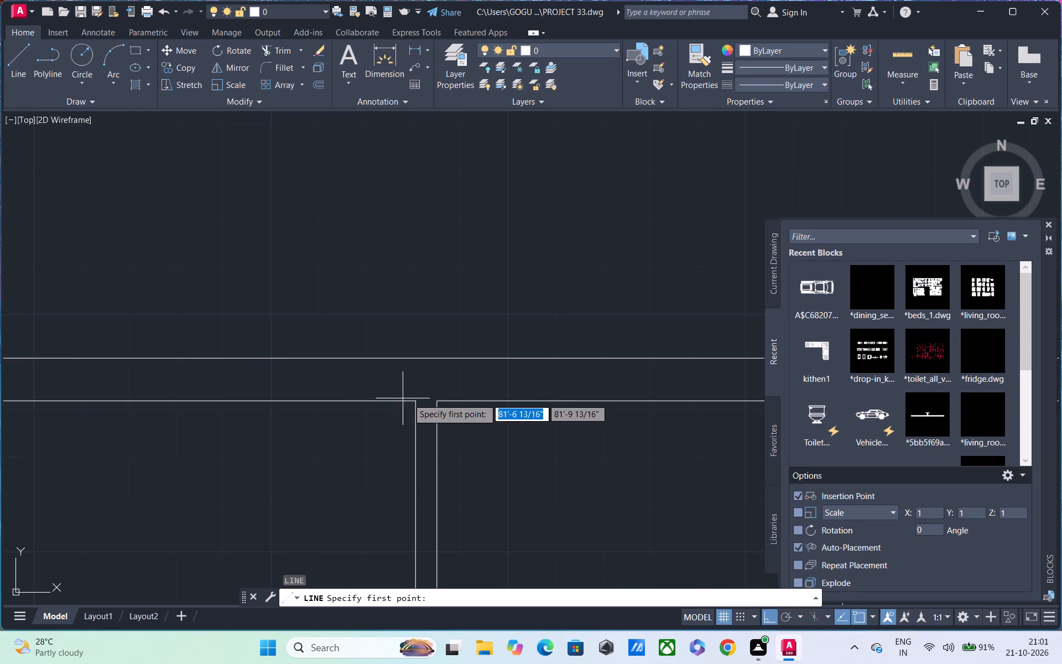
click(419, 361)
scroll(431, 304, down, 2)
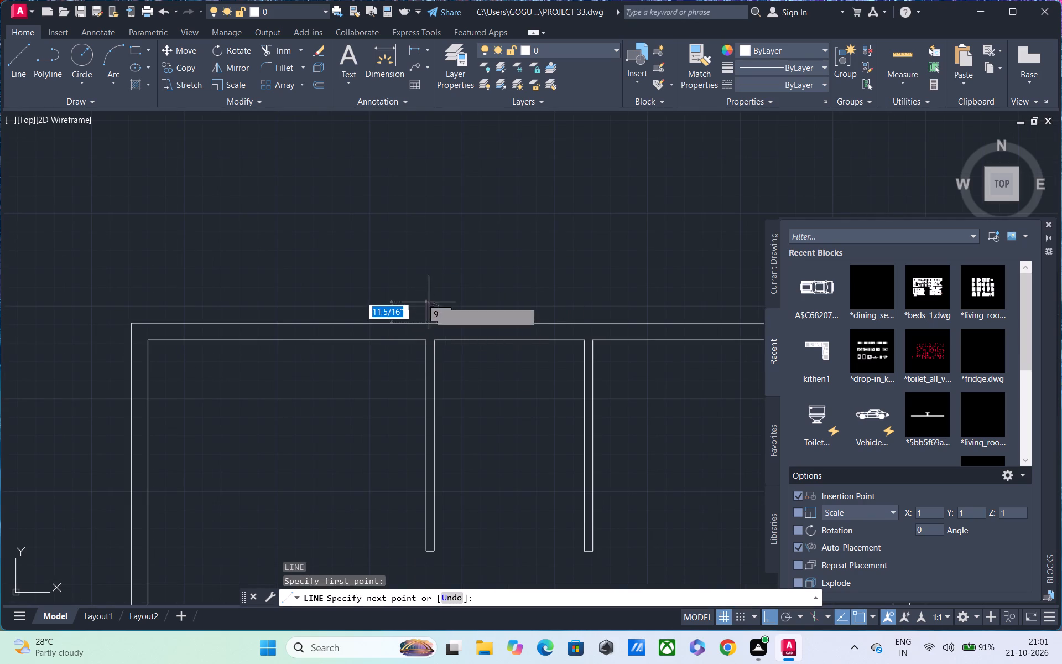
text(1')
key(Return)
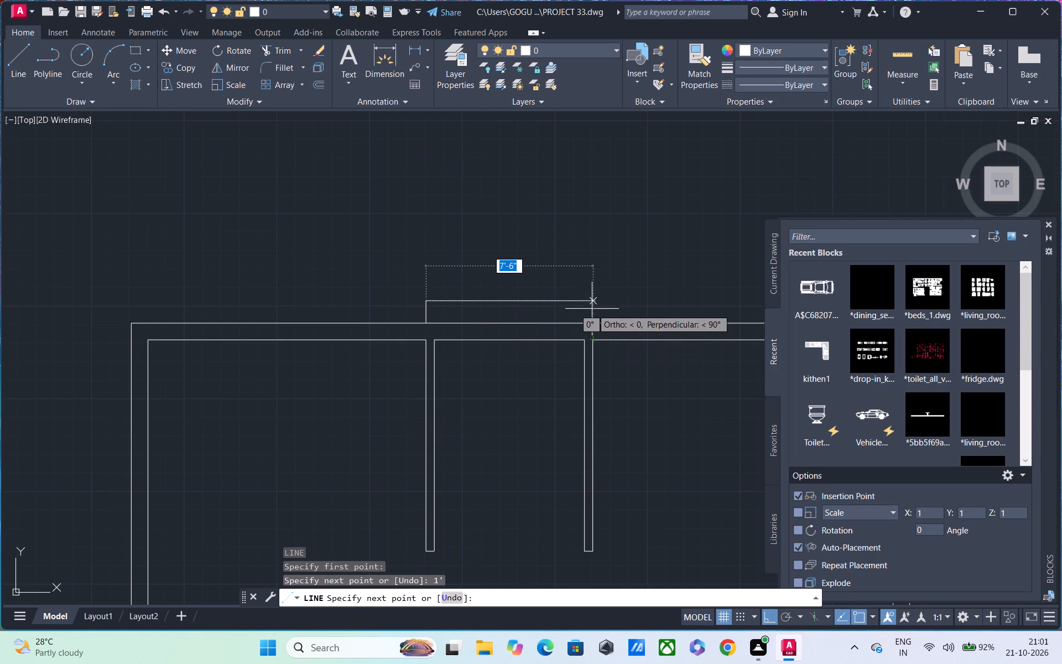
click(595, 303)
click(592, 338)
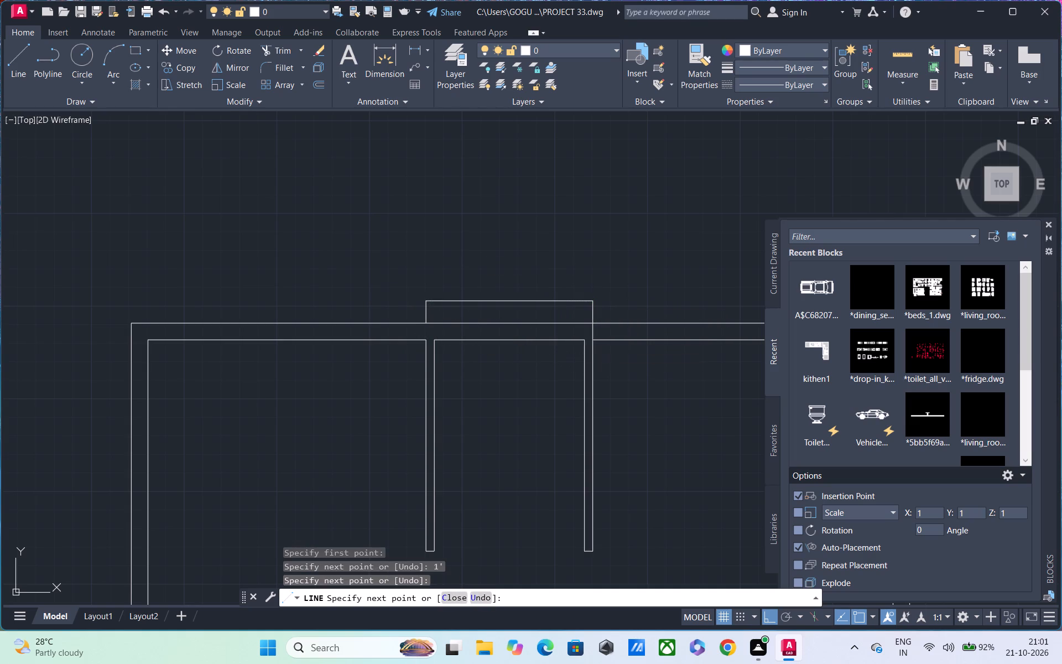
middle_drag(572, 412, 544, 475)
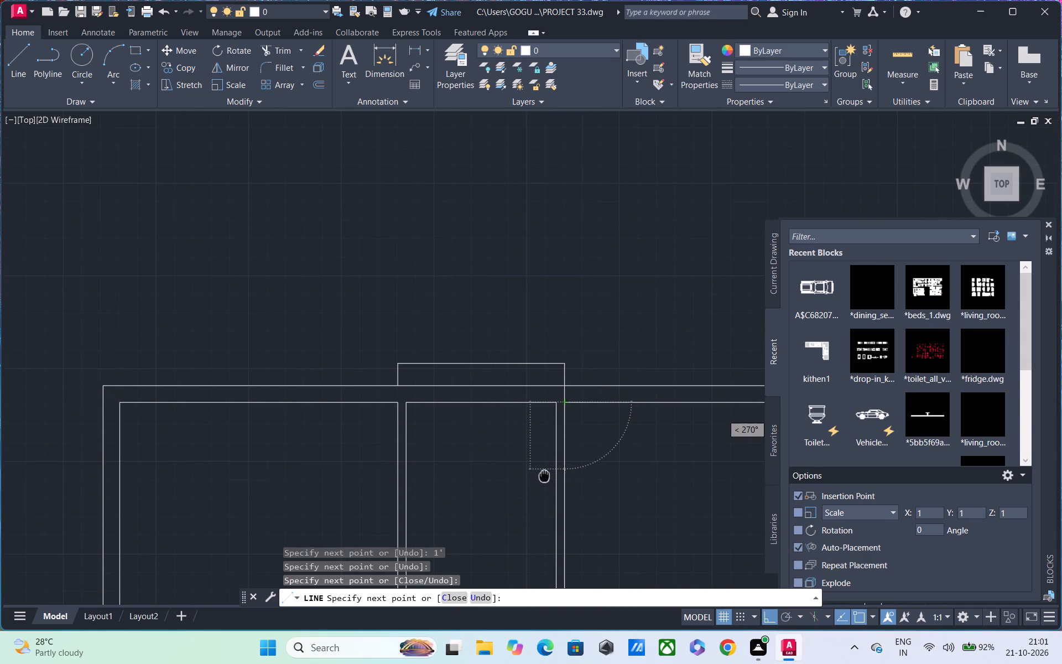
key(grave)
key(space)
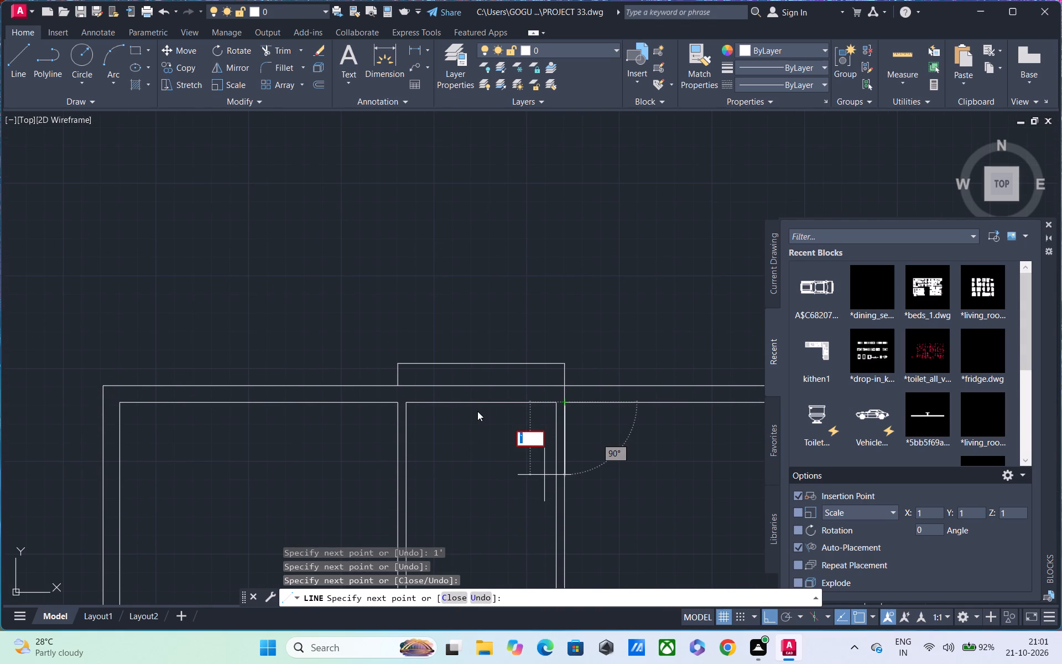
key(Escape)
key(space)
Draw a line from the middle room's upper-left inner corner up to the projection's top line.
middle_drag(596, 487, 580, 522)
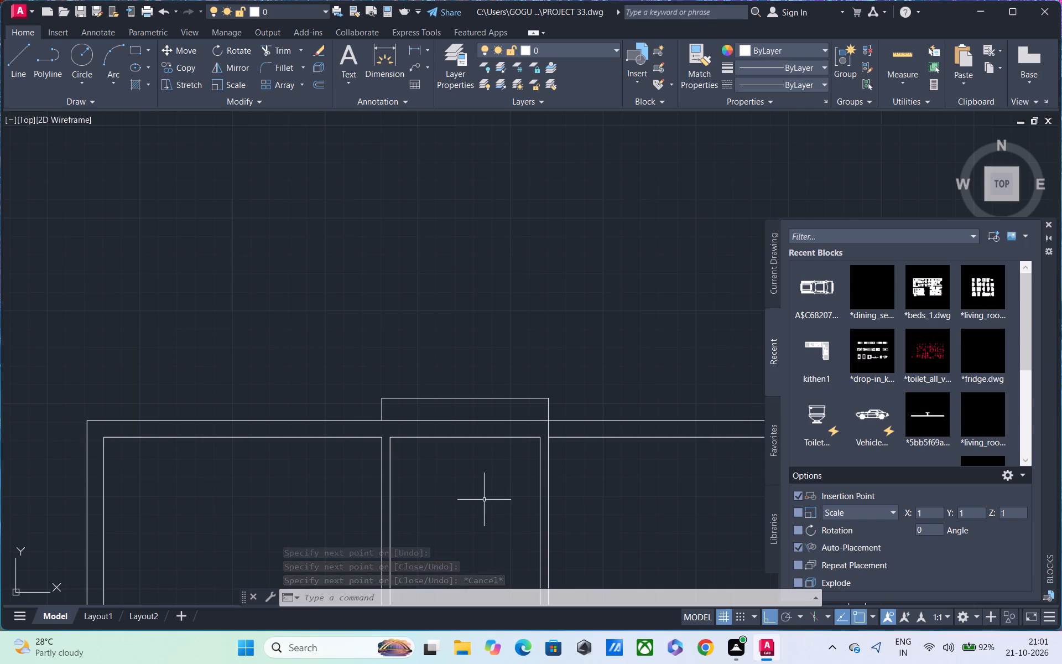
text(L)
key(space)
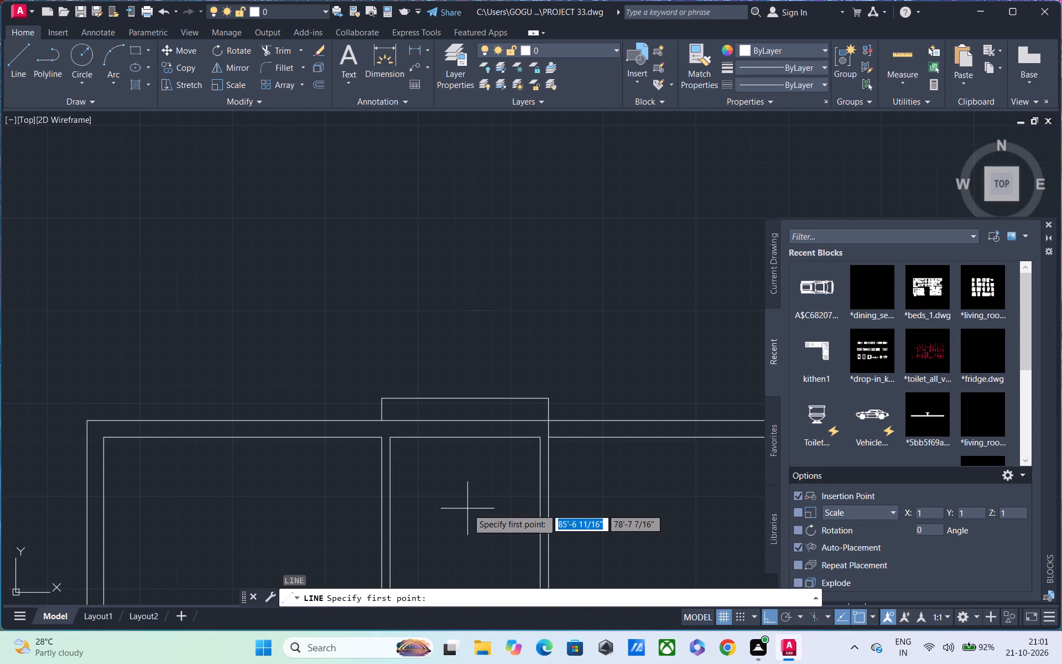
click(393, 440)
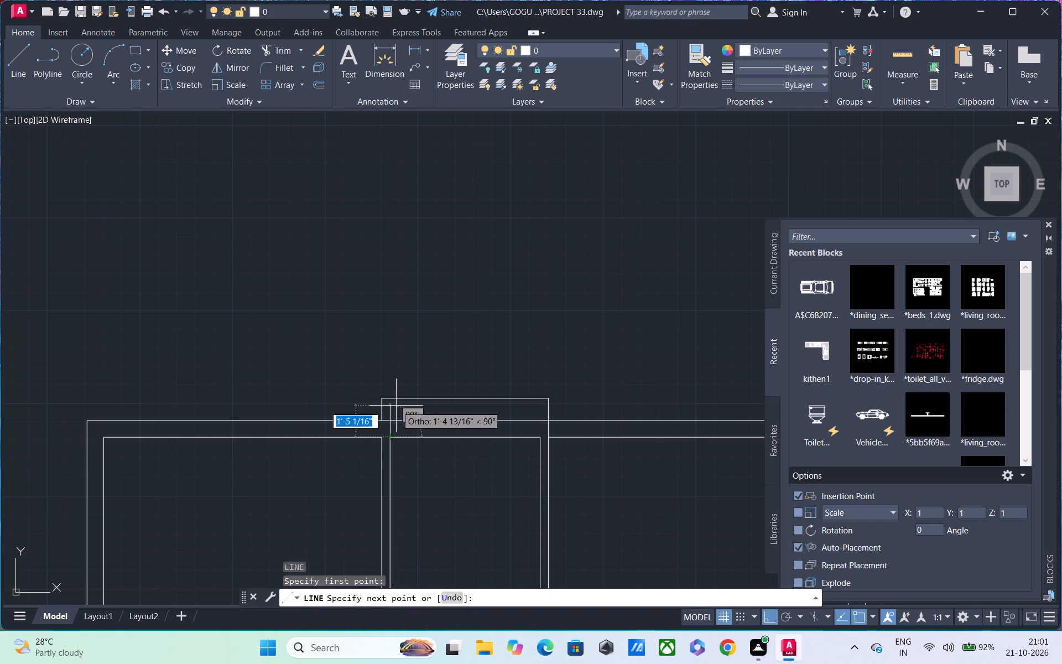
scroll(396, 406, up, 2)
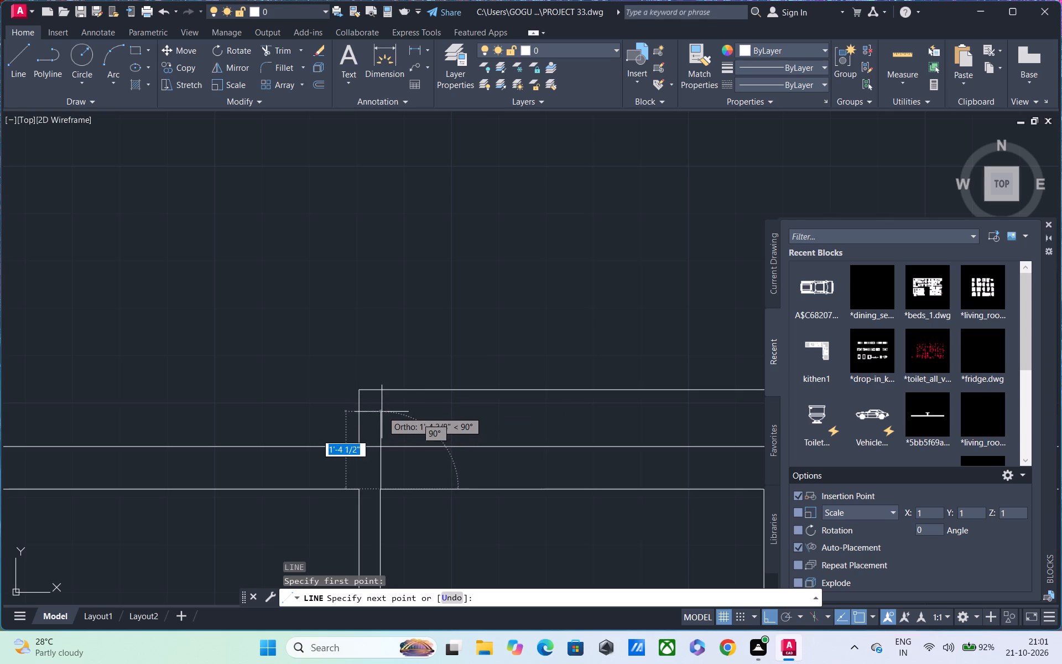
click(383, 391)
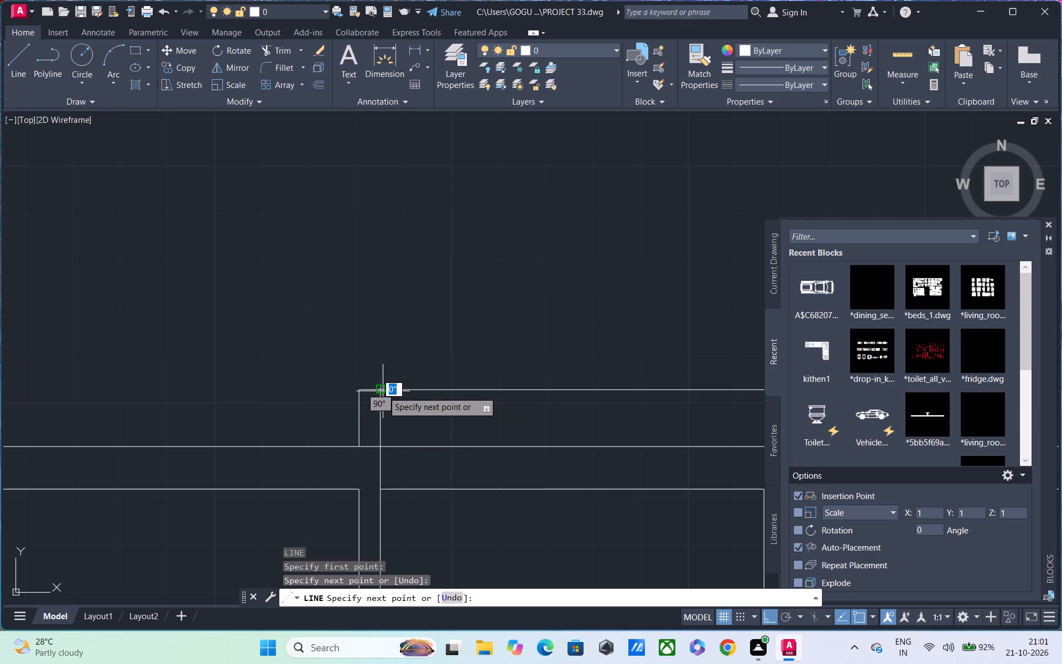
scroll(403, 428, up, 1)
key(Escape)
Offset the projection's top line 4.5" downward to form the inner face of its wall.
middle_drag(388, 436, 300, 454)
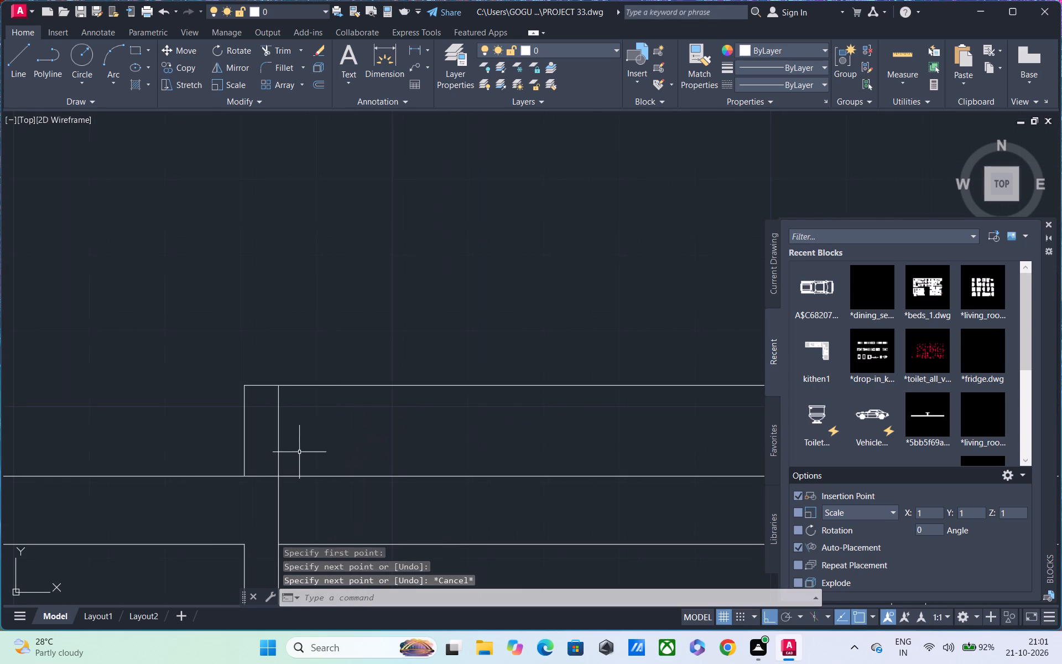
text(O)
key(space)
text(4.5")
key(Return)
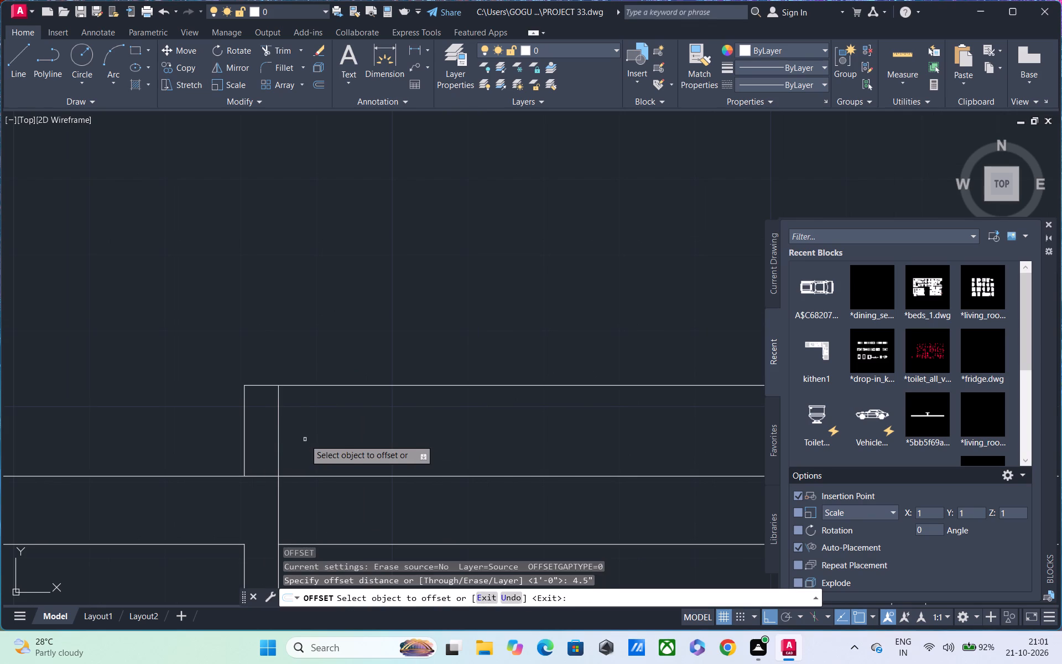
click(354, 385)
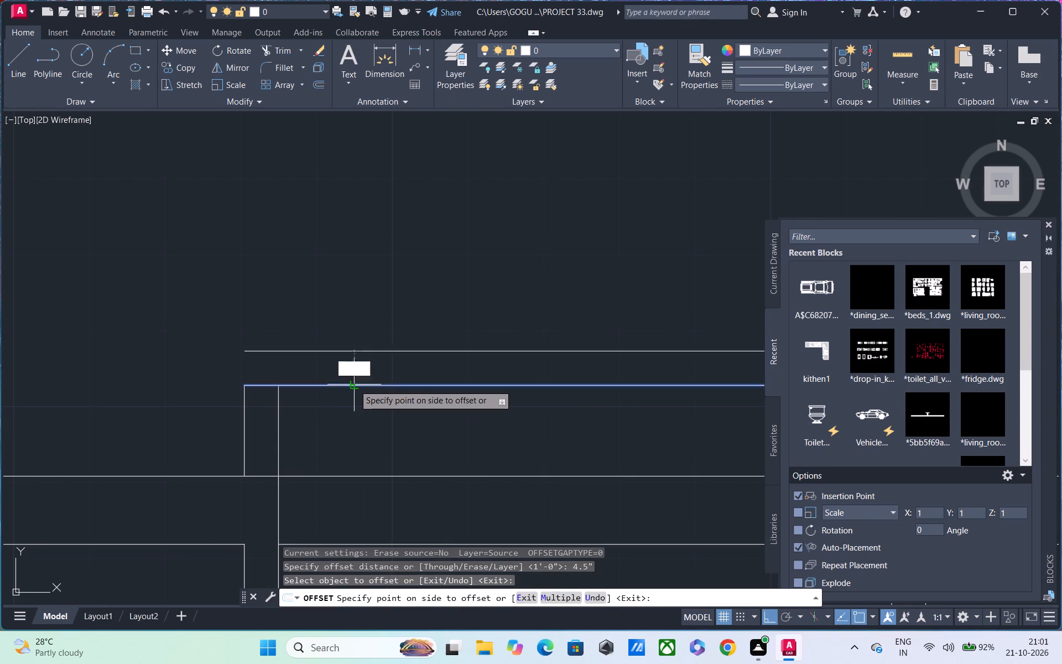
click(349, 403)
Draw a line from the middle room's upper-right inner corner up to the projection's inner top line.
scroll(382, 455, down, 3)
middle_drag(440, 456, 423, 411)
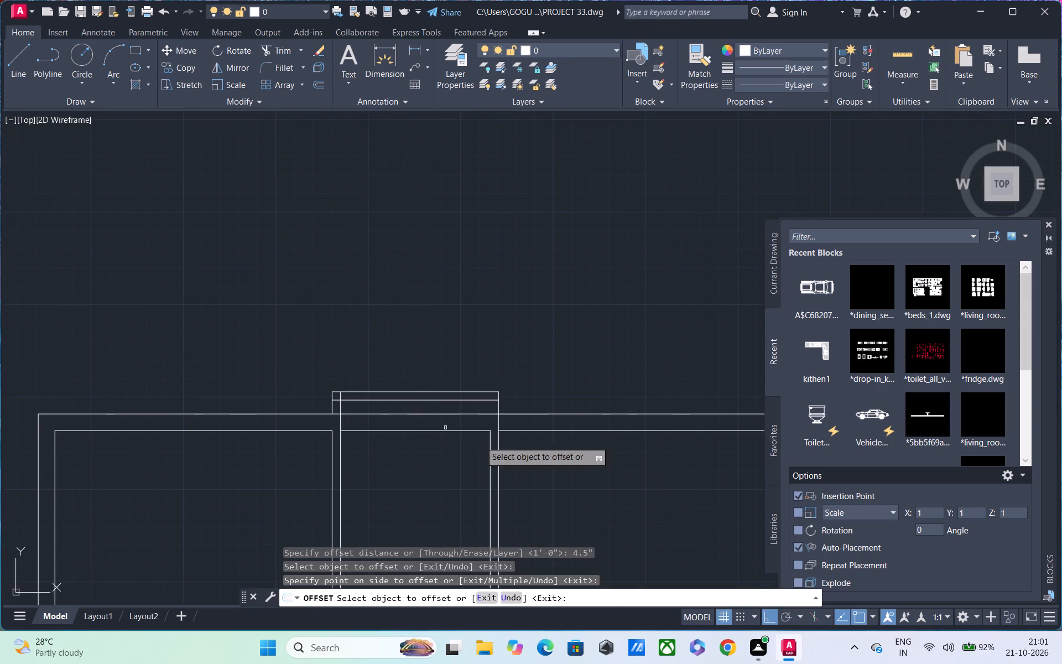
scroll(510, 454, up, 3)
middle_drag(503, 454, 520, 485)
scroll(501, 454, down, 1)
scroll(521, 484, up, 1)
text(L)
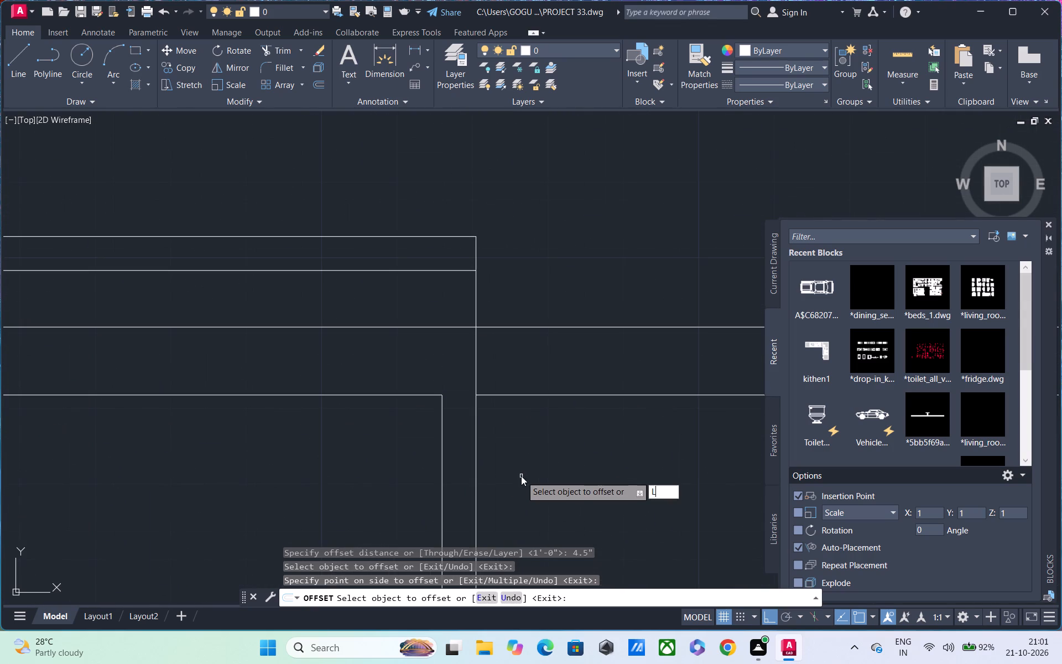
key(space)
key(Escape)
text(L)
key(space)
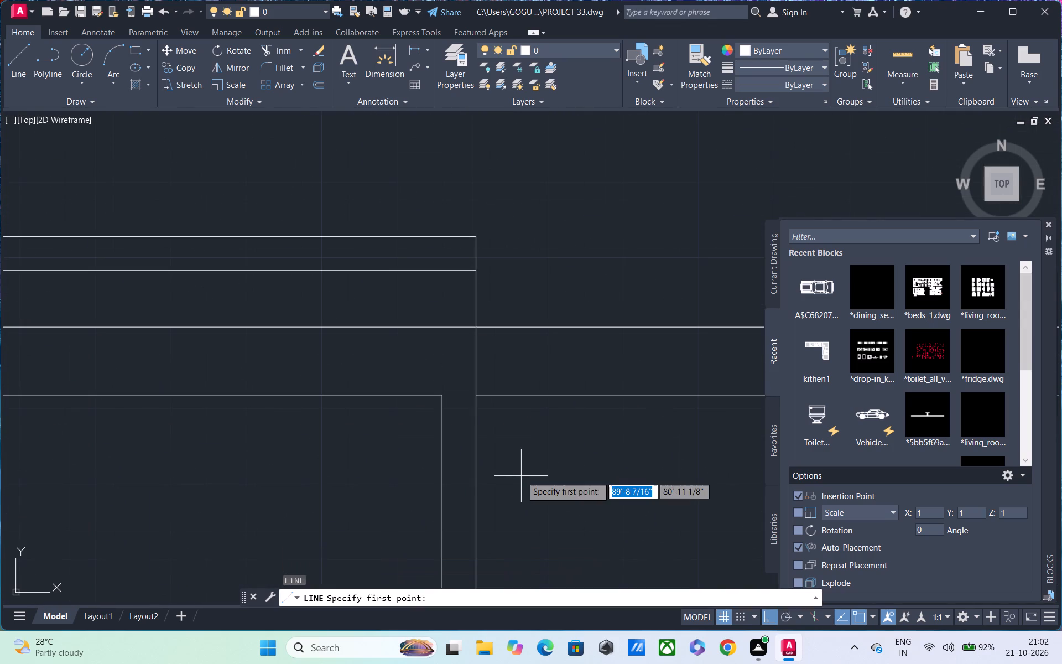
click(444, 398)
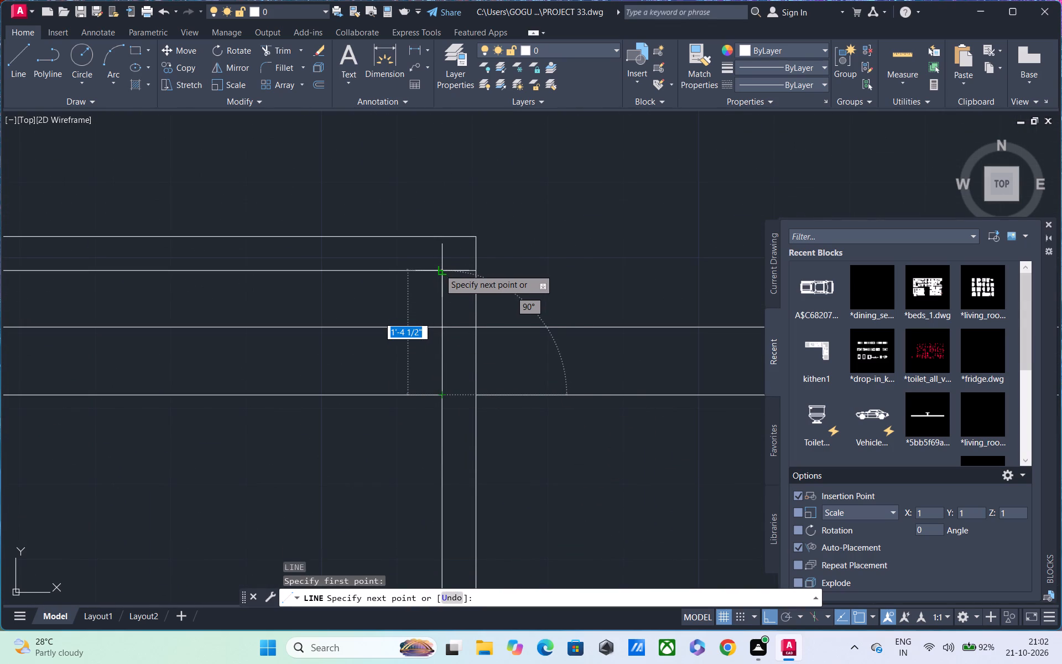
click(440, 271)
scroll(440, 272, down, 2)
middle_drag(464, 287, 549, 320)
key(space)
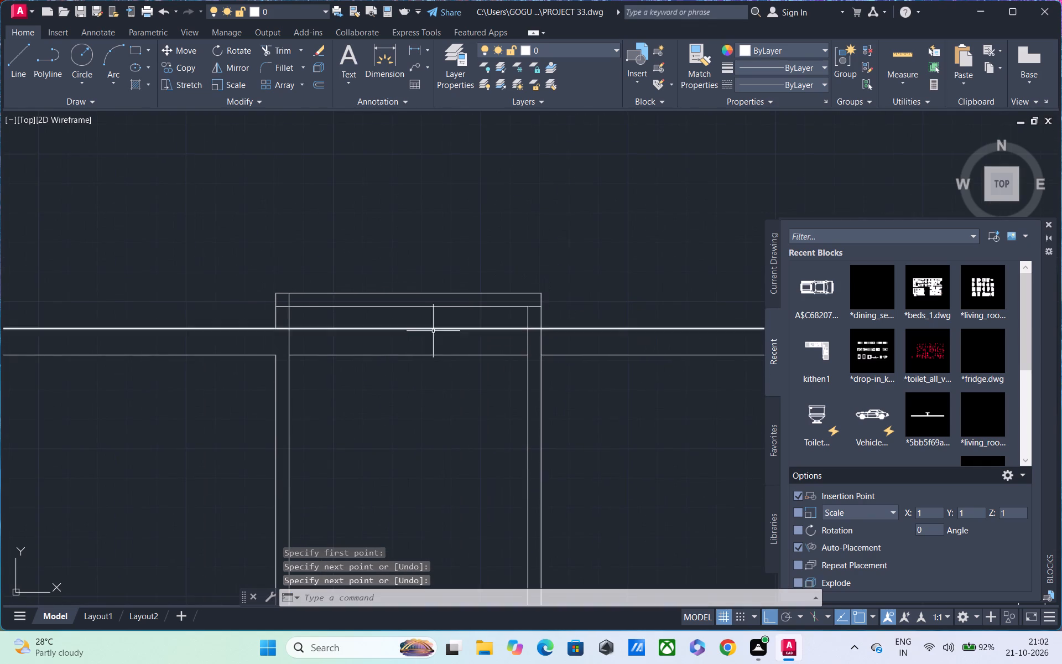
Trim the overlapping lines at the projection's upper-left corner and both top-wall lines crossing the middle room.
text(TR)
key(space)
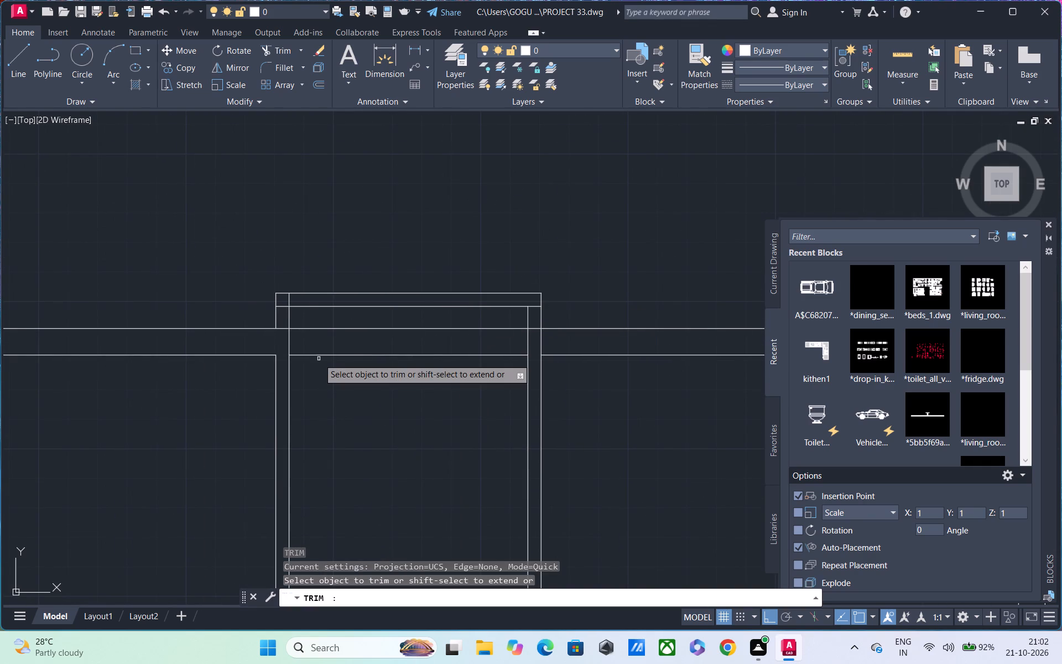
scroll(319, 359, up, 1)
drag(268, 263, 262, 276)
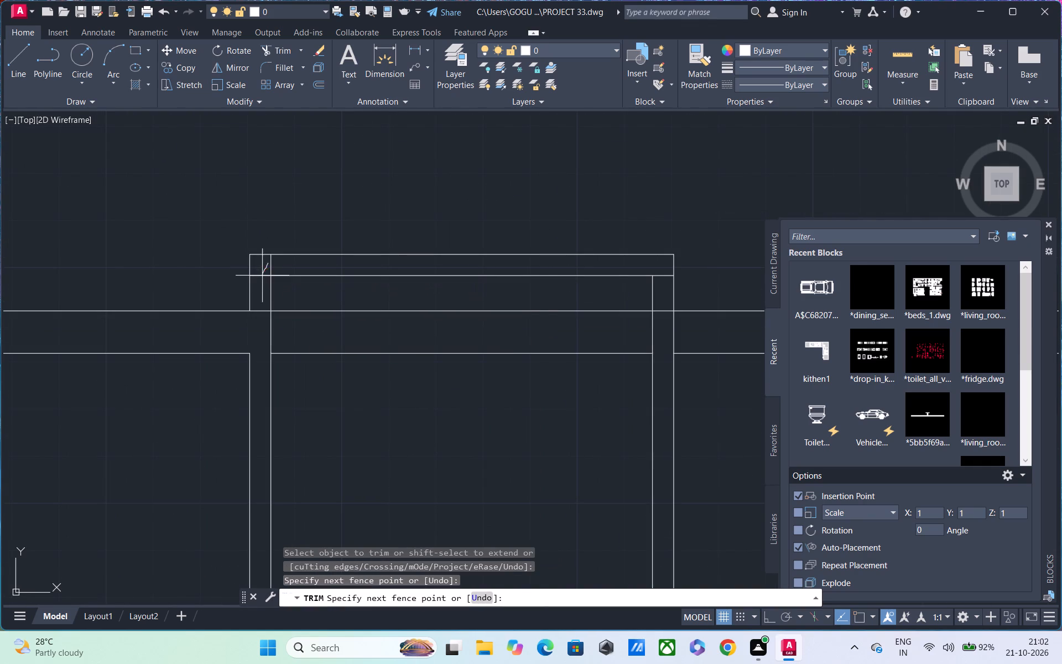
drag(262, 276, 258, 272)
drag(259, 268, 286, 265)
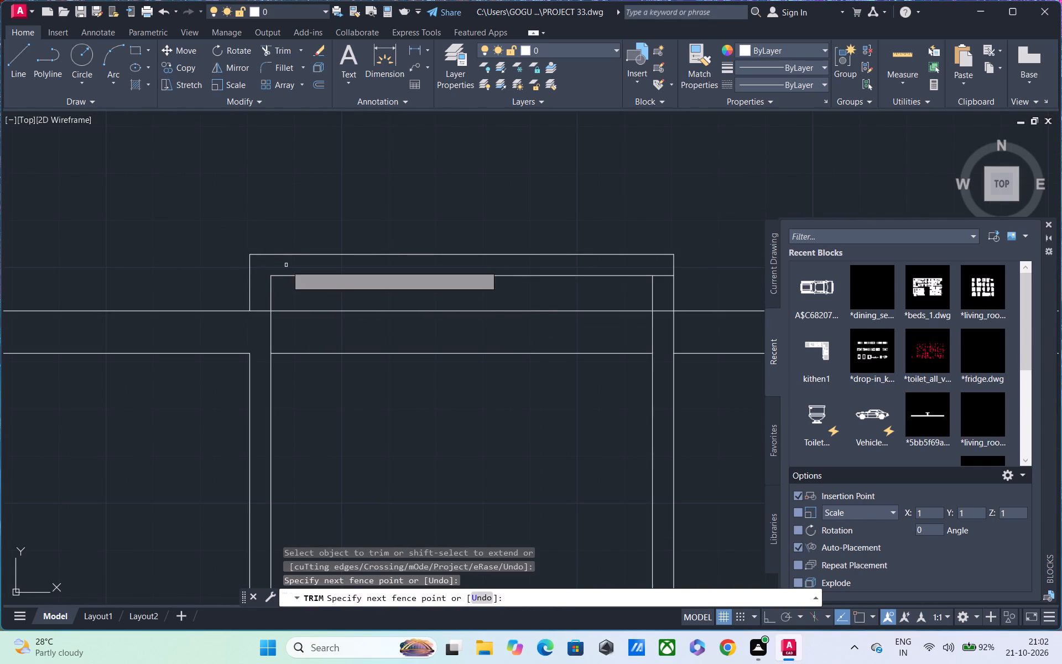
drag(329, 295, 332, 382)
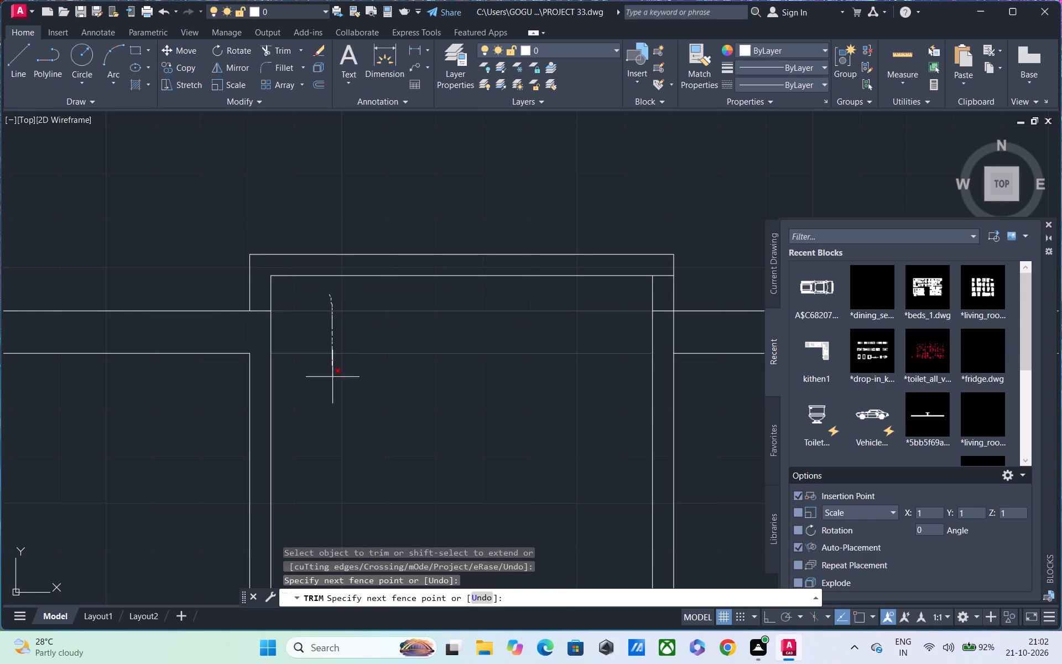
drag(332, 382, 332, 384)
Trim the projection's upper-right corner overlap and the leftover line segments where its side walls meet the top wall.
scroll(437, 372, down, 2)
scroll(550, 355, up, 3)
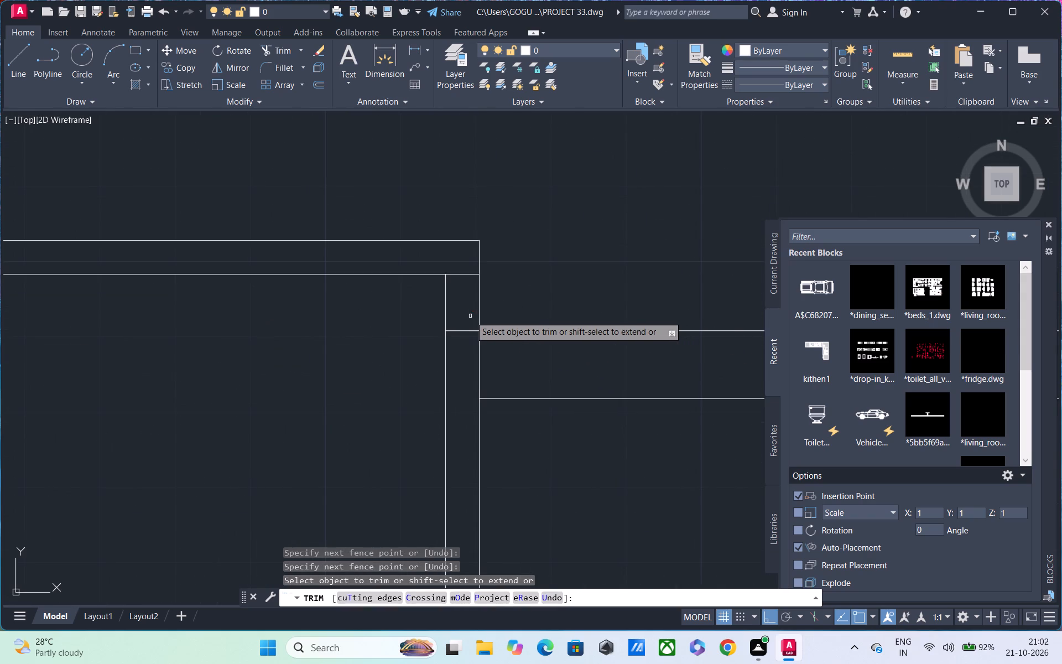
drag(467, 318, 464, 358)
drag(460, 269, 462, 303)
scroll(464, 300, down, 4)
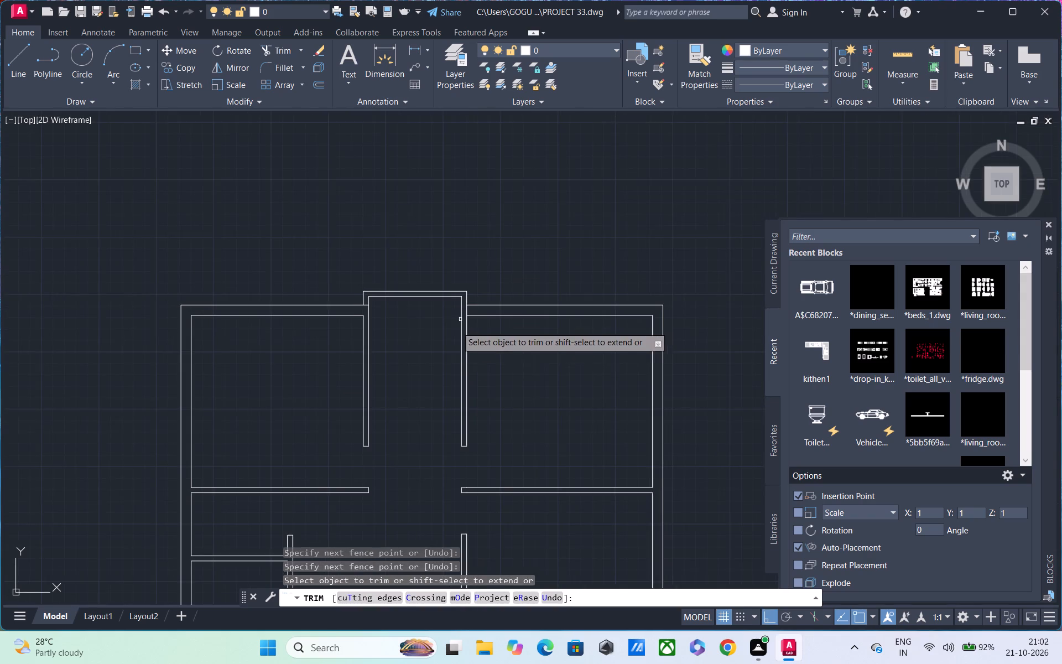
middle_drag(443, 342, 439, 310)
scroll(379, 280, up, 3)
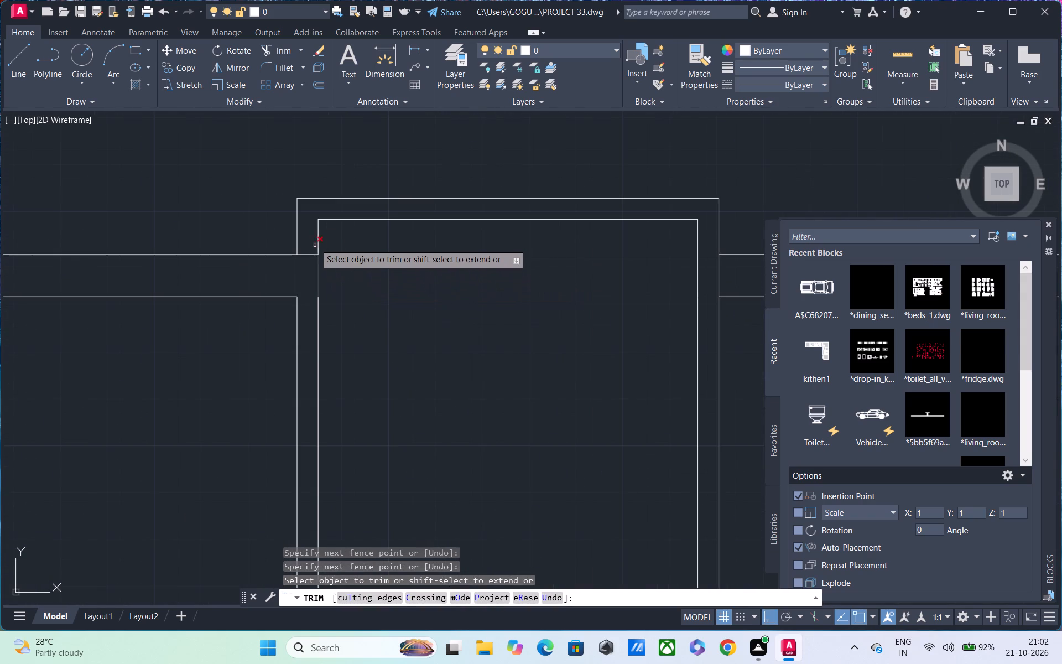
drag(309, 240, 306, 266)
scroll(306, 265, down, 2)
scroll(487, 271, up, 3)
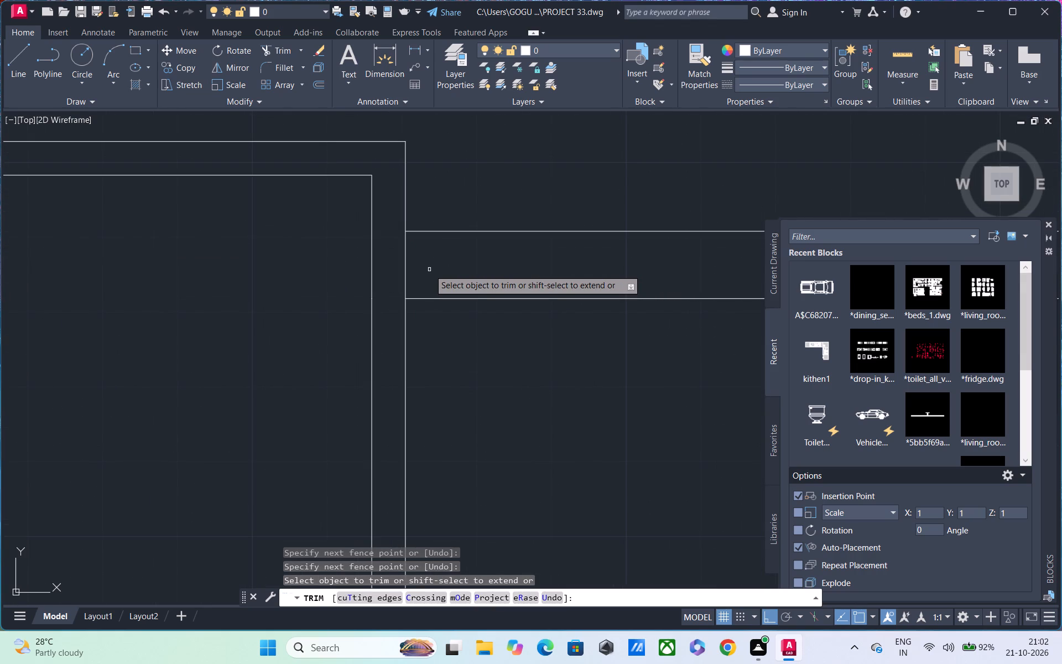
scroll(430, 260, up, 2)
drag(421, 251, 360, 277)
scroll(360, 277, down, 5)
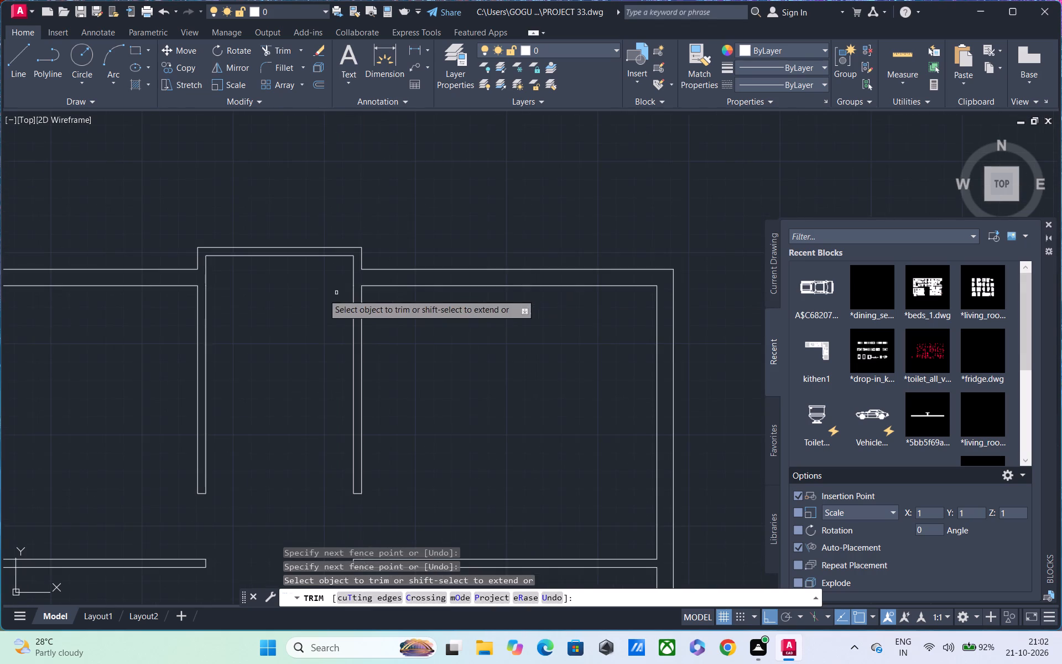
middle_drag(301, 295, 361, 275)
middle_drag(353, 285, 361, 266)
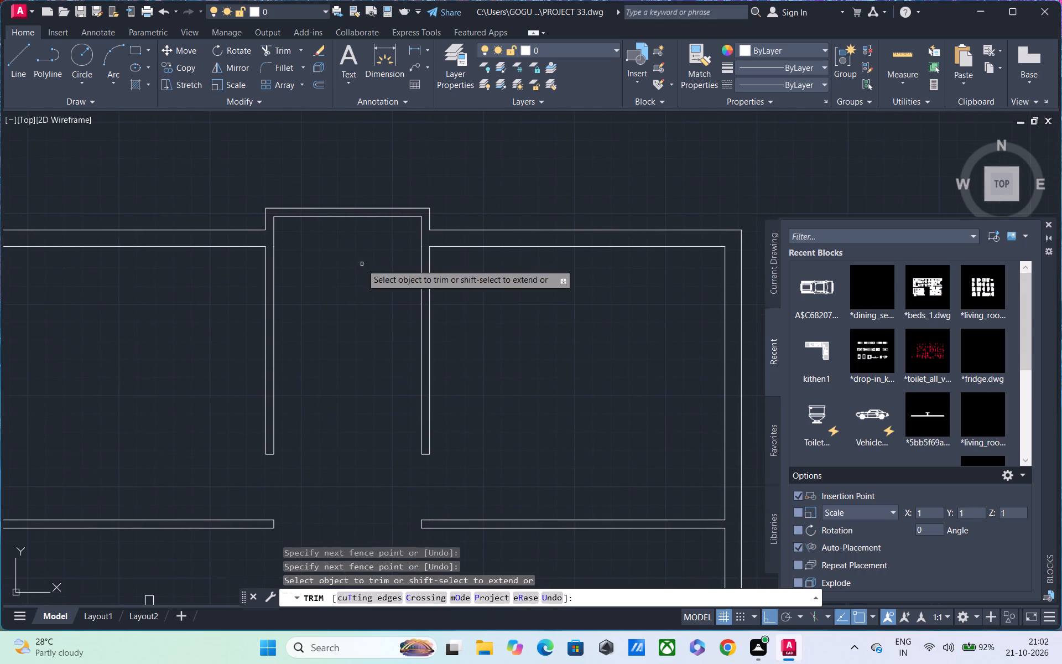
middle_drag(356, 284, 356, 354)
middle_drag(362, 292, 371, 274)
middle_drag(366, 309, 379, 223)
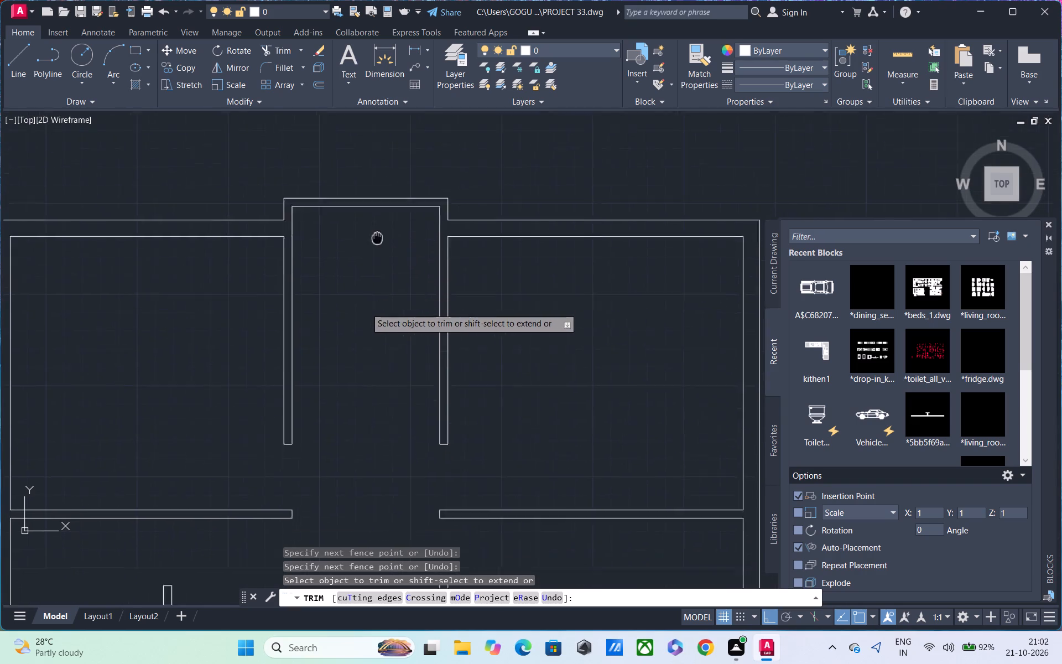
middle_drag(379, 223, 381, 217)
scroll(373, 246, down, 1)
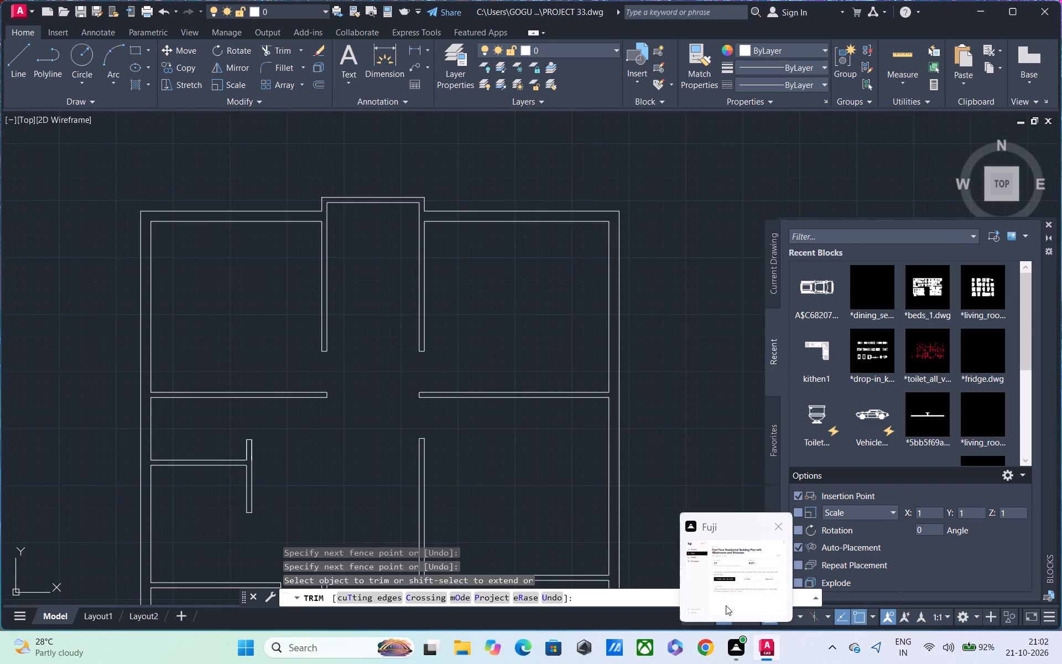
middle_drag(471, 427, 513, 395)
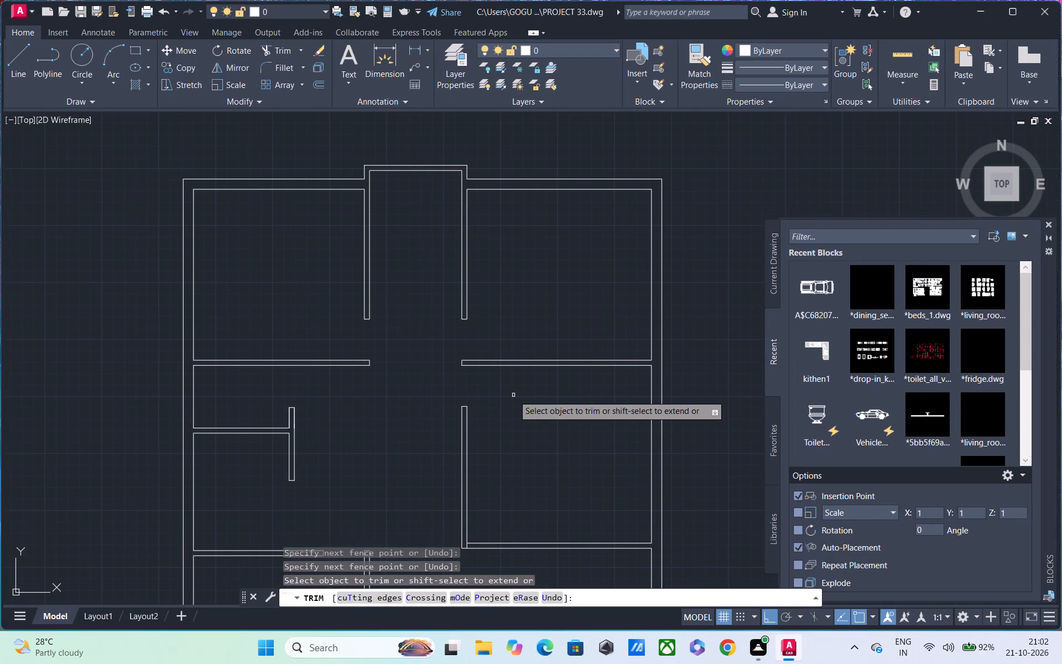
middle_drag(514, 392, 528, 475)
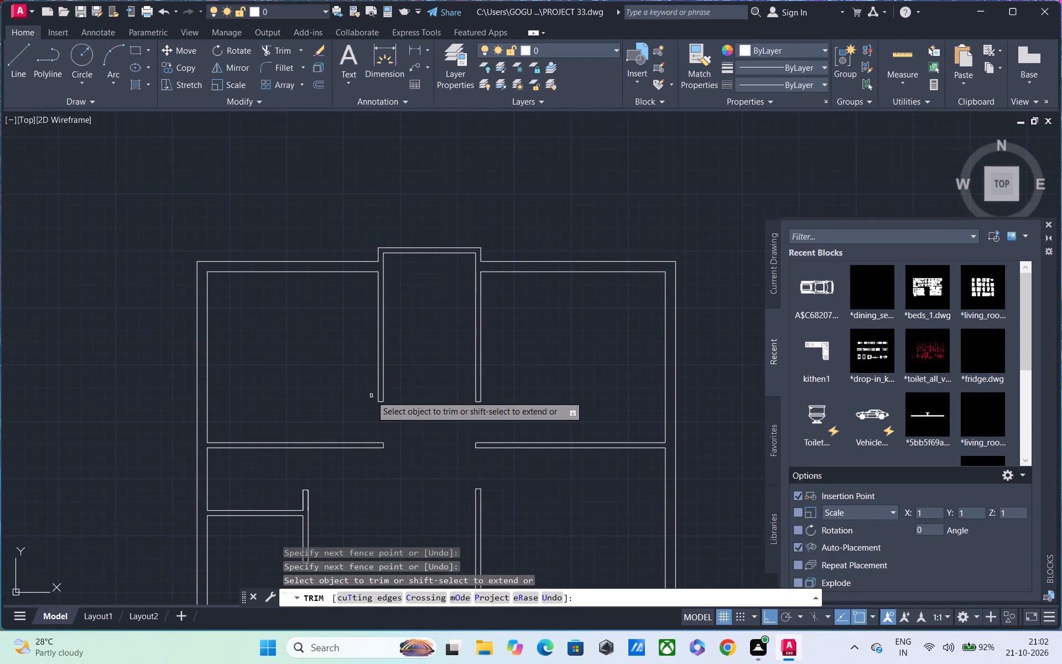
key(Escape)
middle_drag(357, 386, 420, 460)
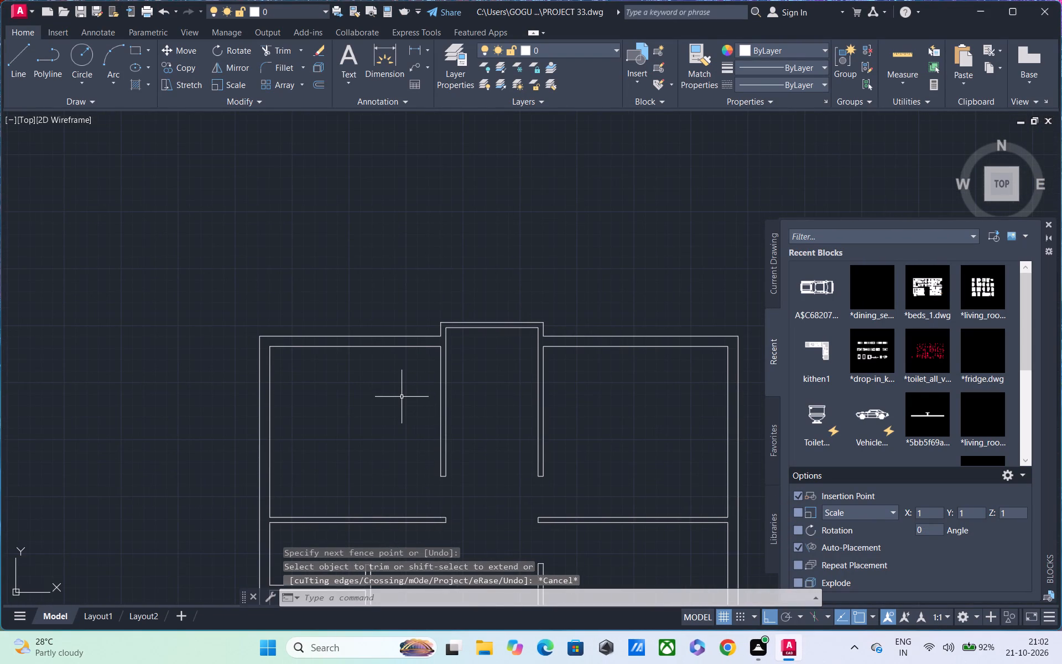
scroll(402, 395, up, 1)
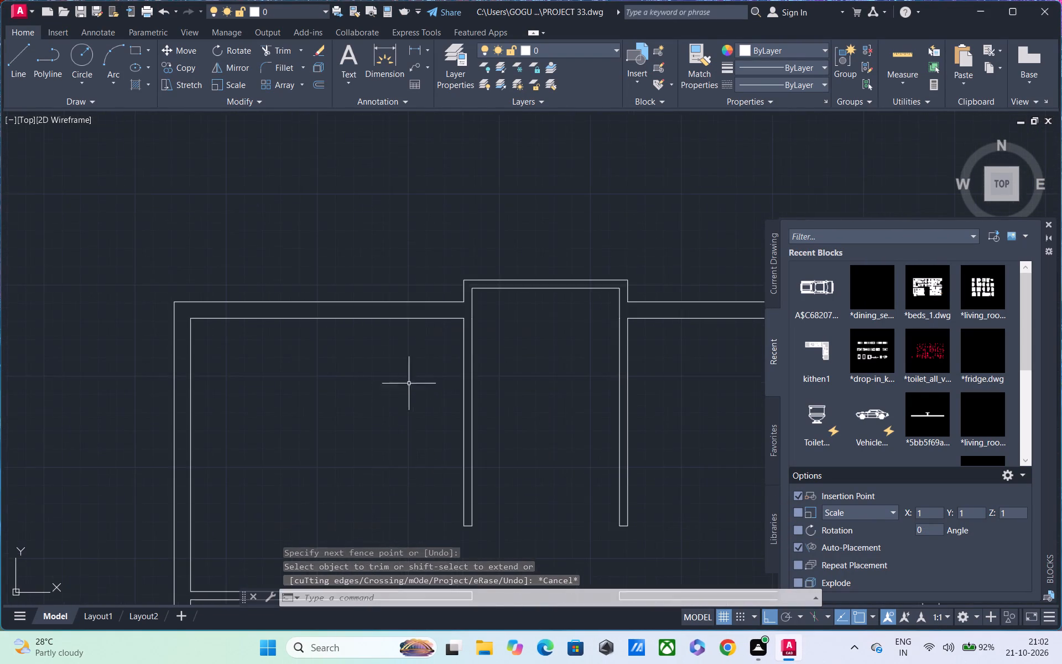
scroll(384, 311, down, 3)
Draw a 3' wide window outline across the full thickness of the upper-left room's top wall.
middle_drag(210, 265, 373, 269)
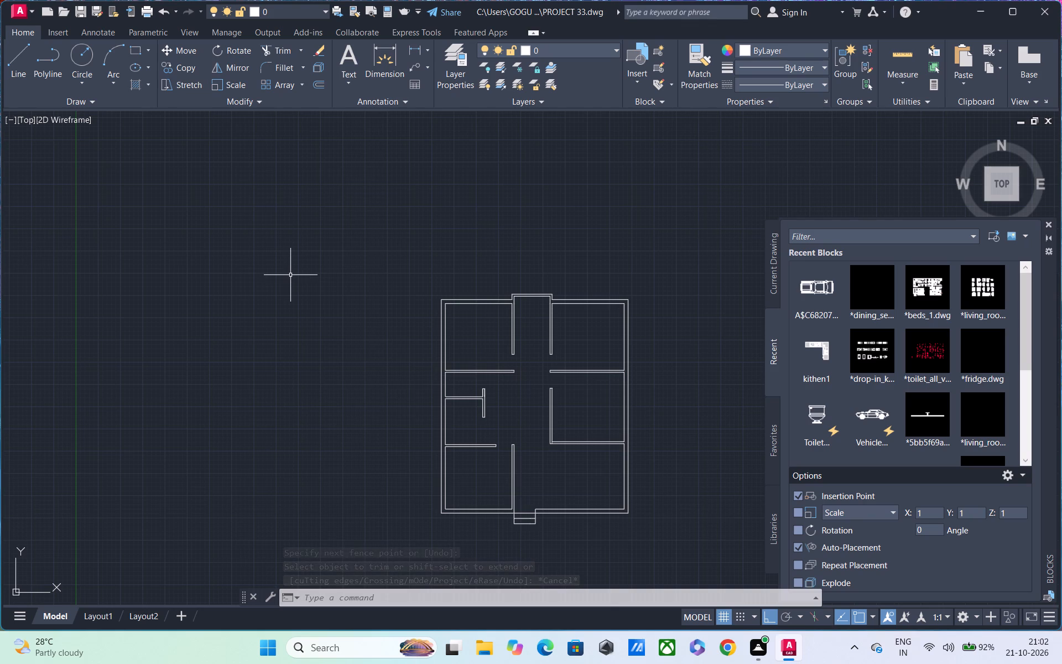
scroll(524, 315, up, 3)
scroll(417, 299, up, 1)
middle_drag(417, 299, 405, 357)
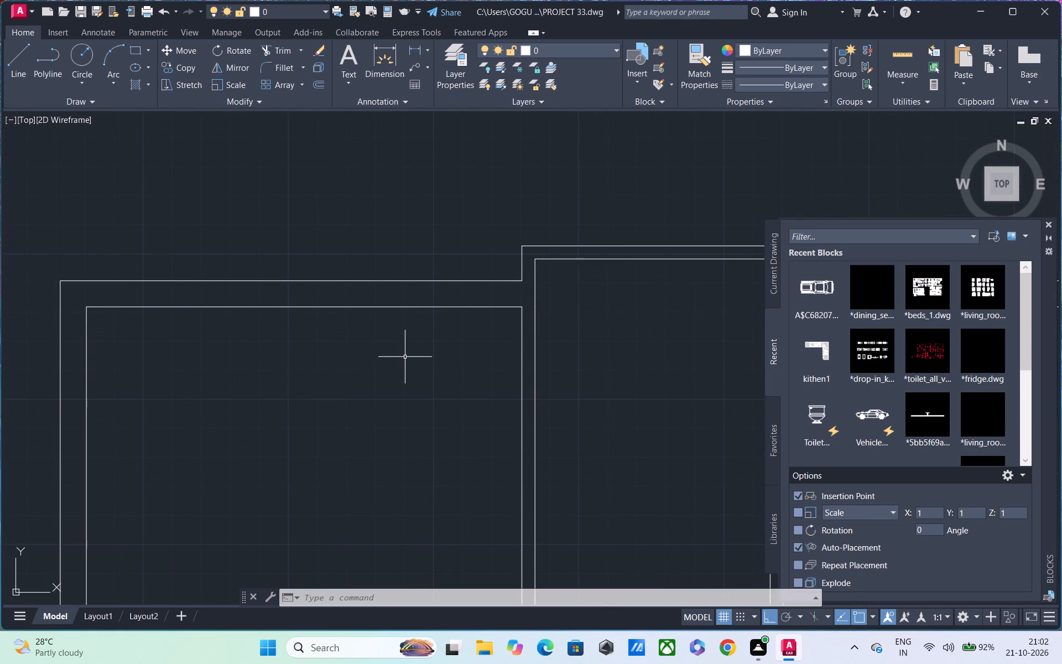
key(l)
key(space)
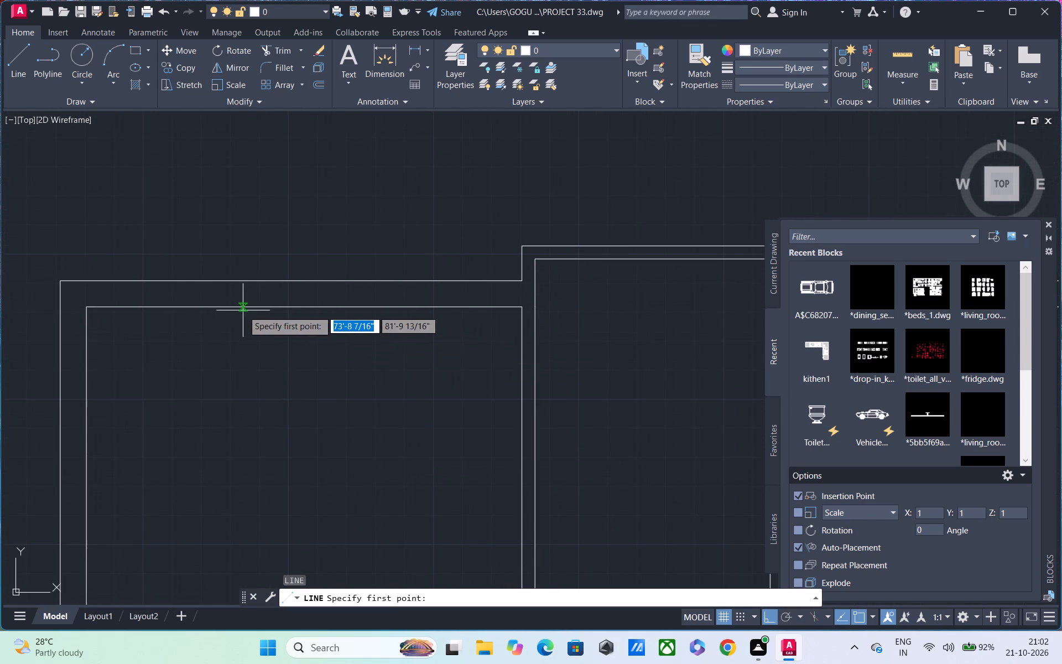
click(243, 310)
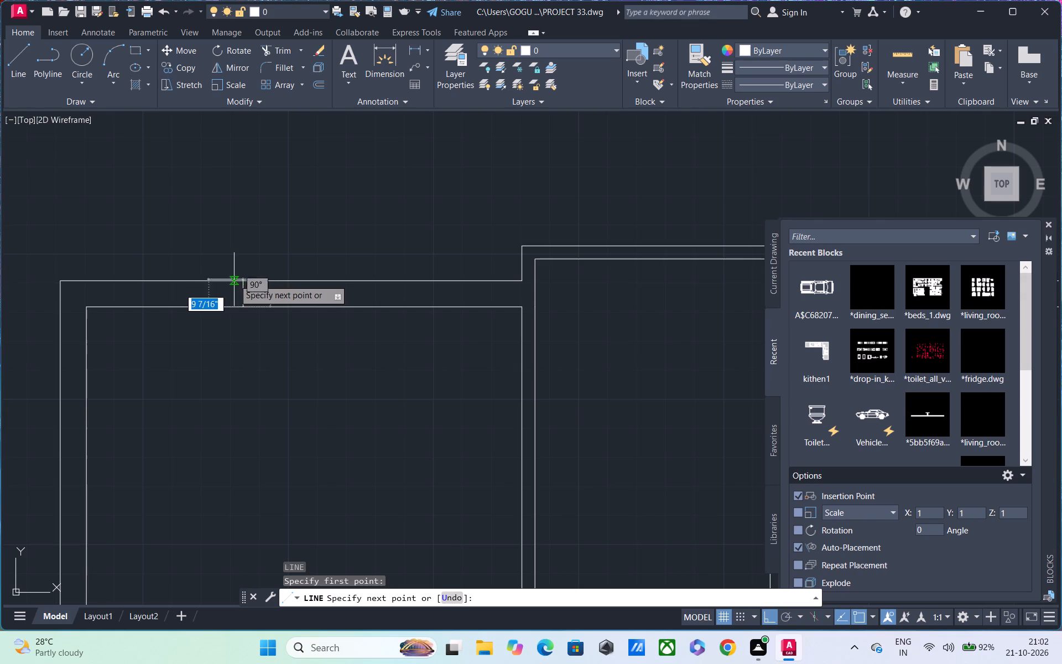
click(241, 279)
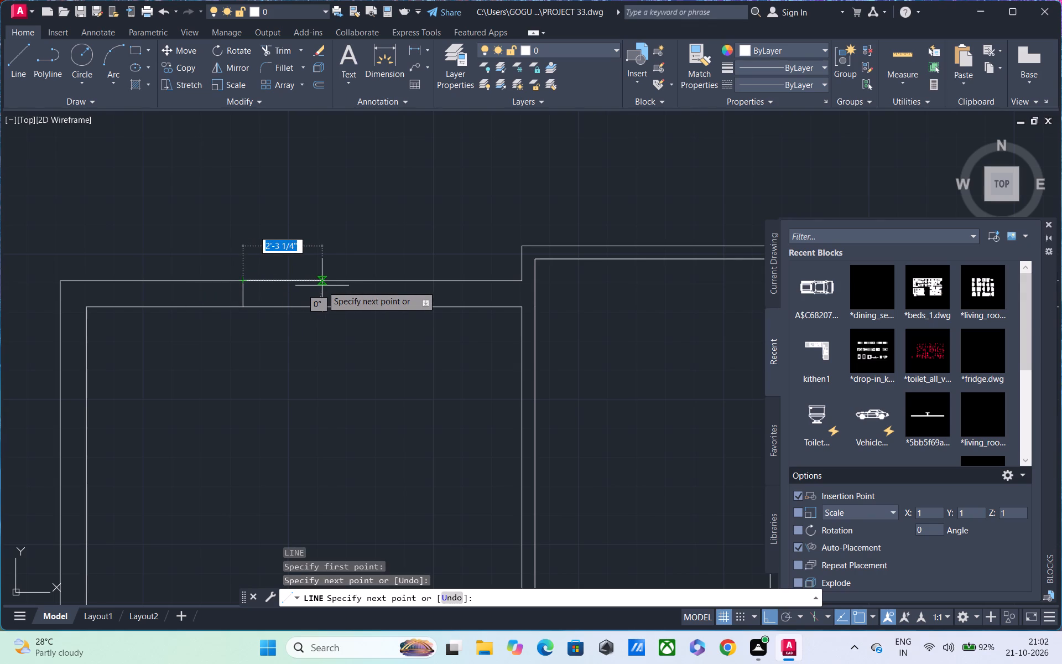
text(3')
key(Return)
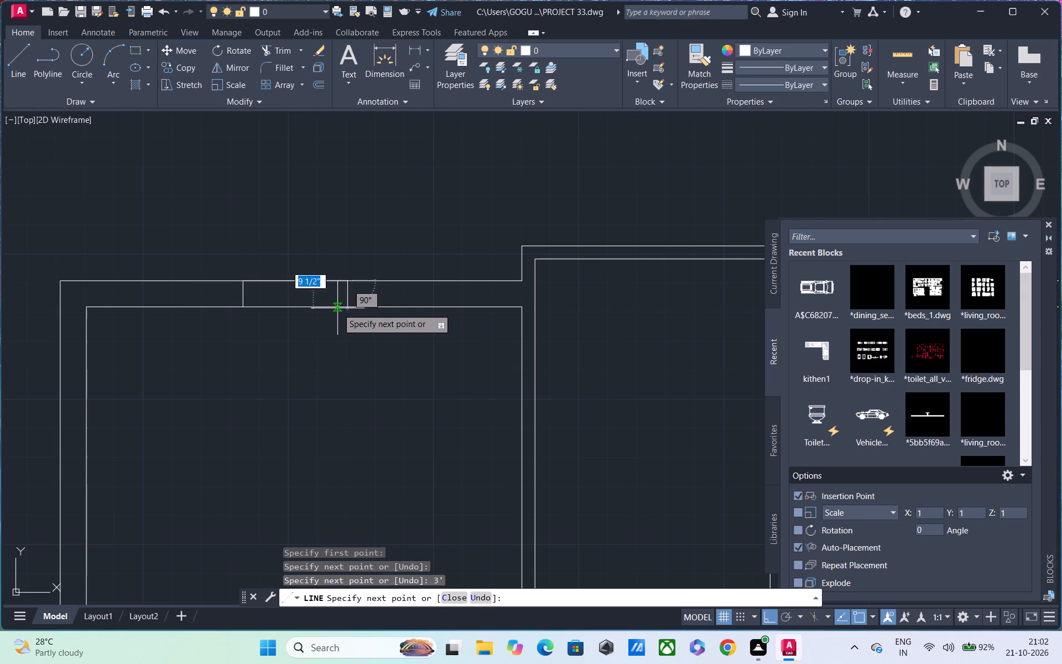
click(351, 303)
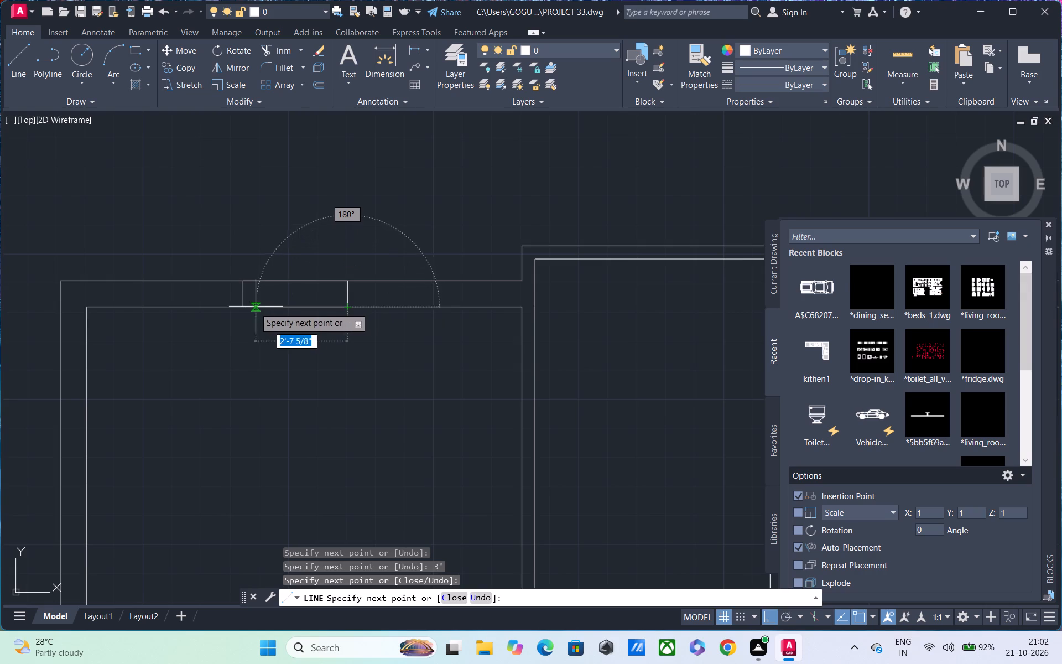
click(247, 308)
key(space)
middle_drag(305, 311, 310, 371)
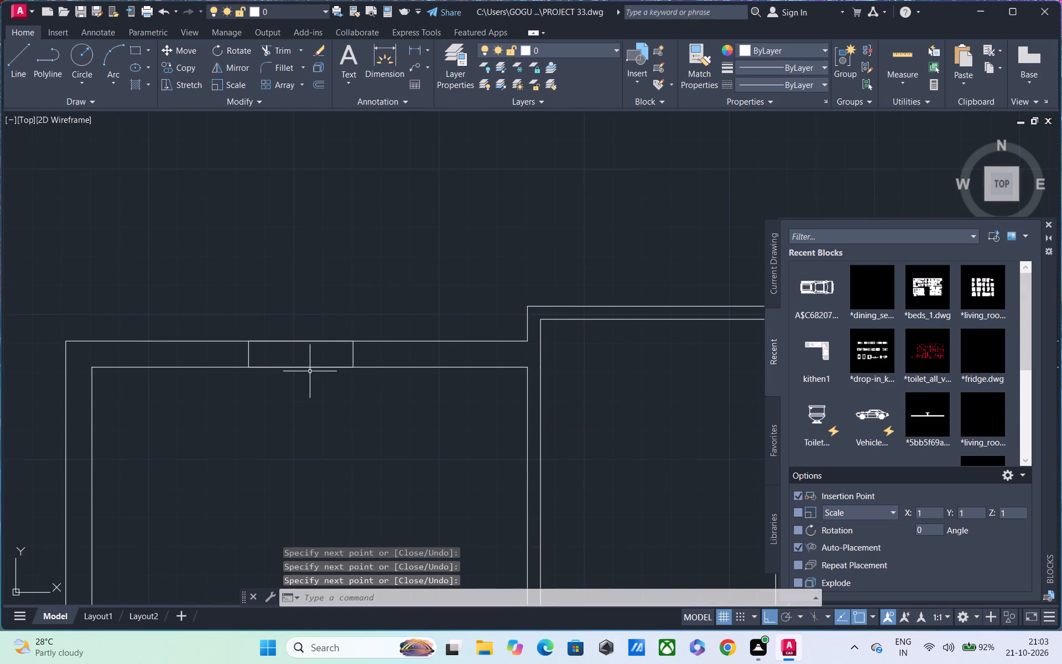
Draw a horizontal centre line through the window outline, between the midpoints of its two short sides.
text(L)
key(space)
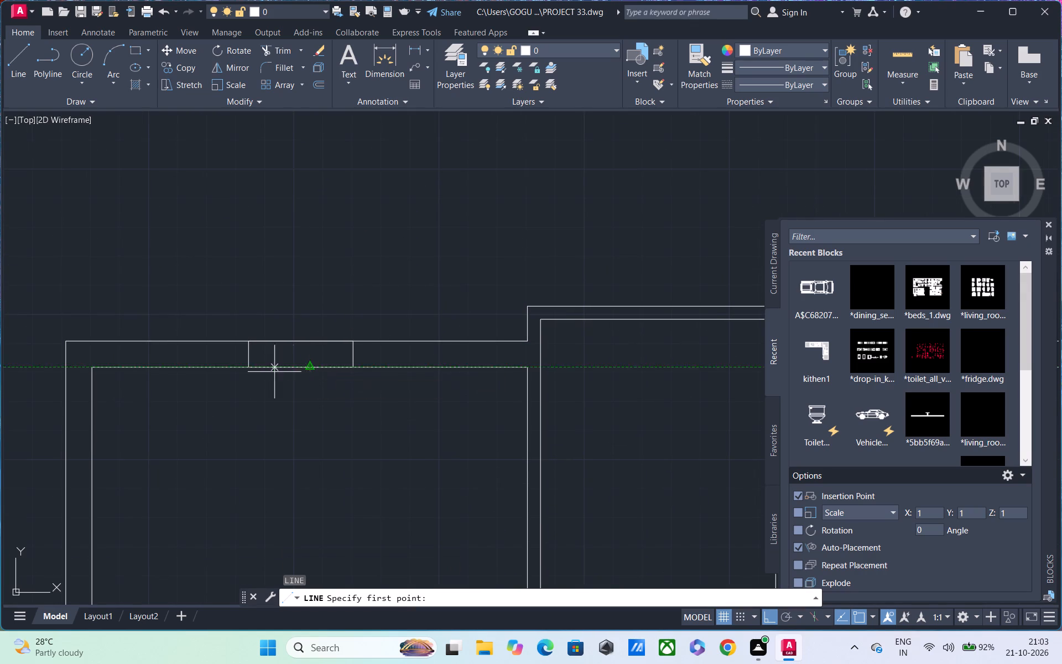
click(248, 356)
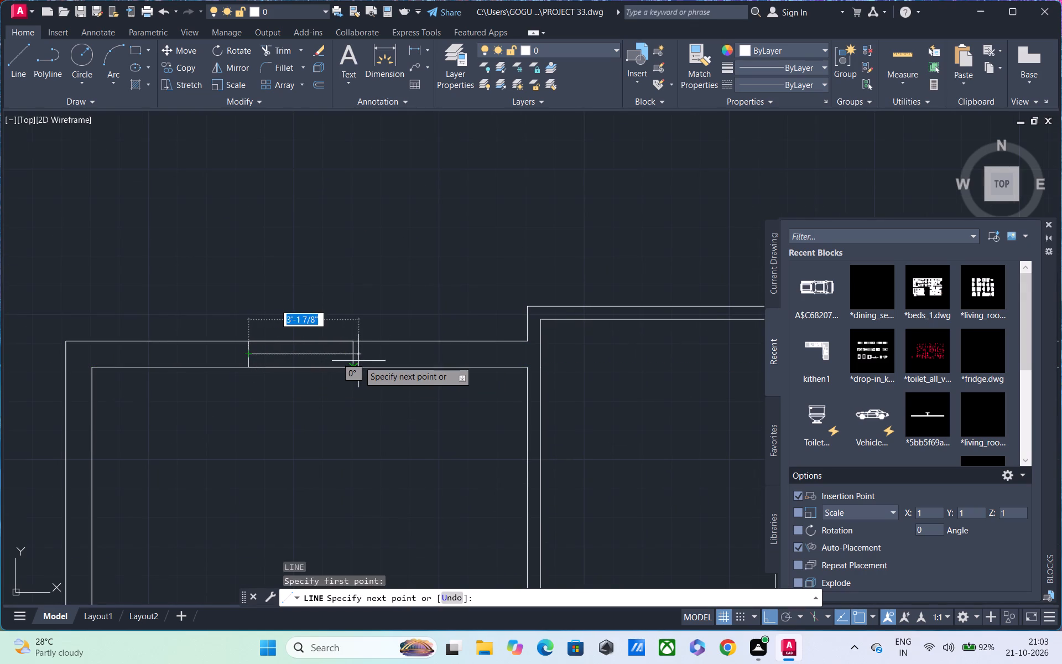
click(354, 358)
key(Escape)
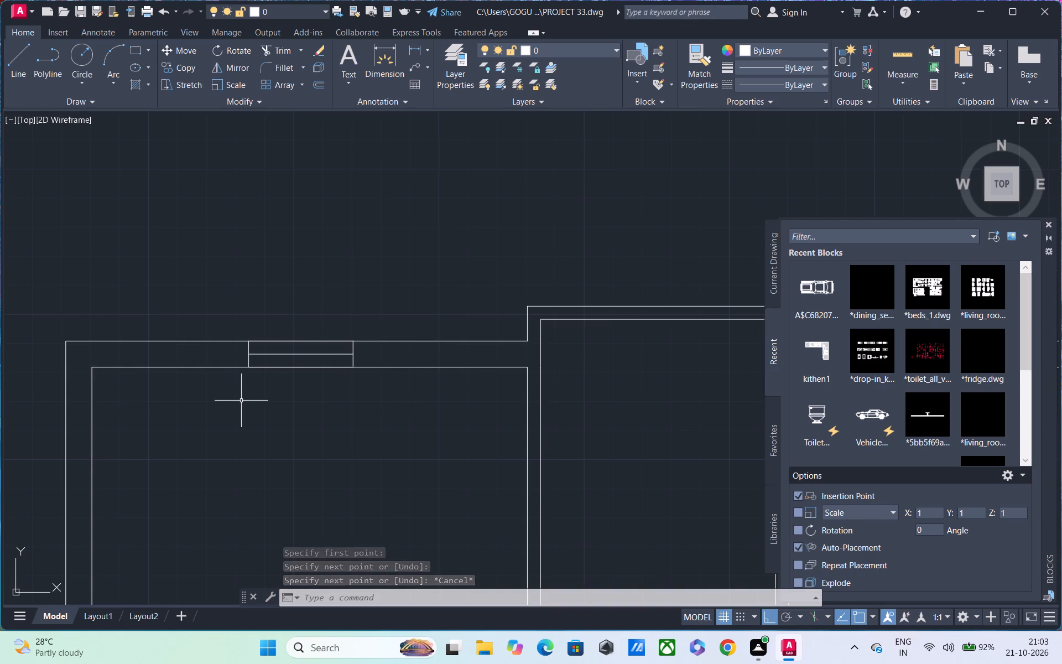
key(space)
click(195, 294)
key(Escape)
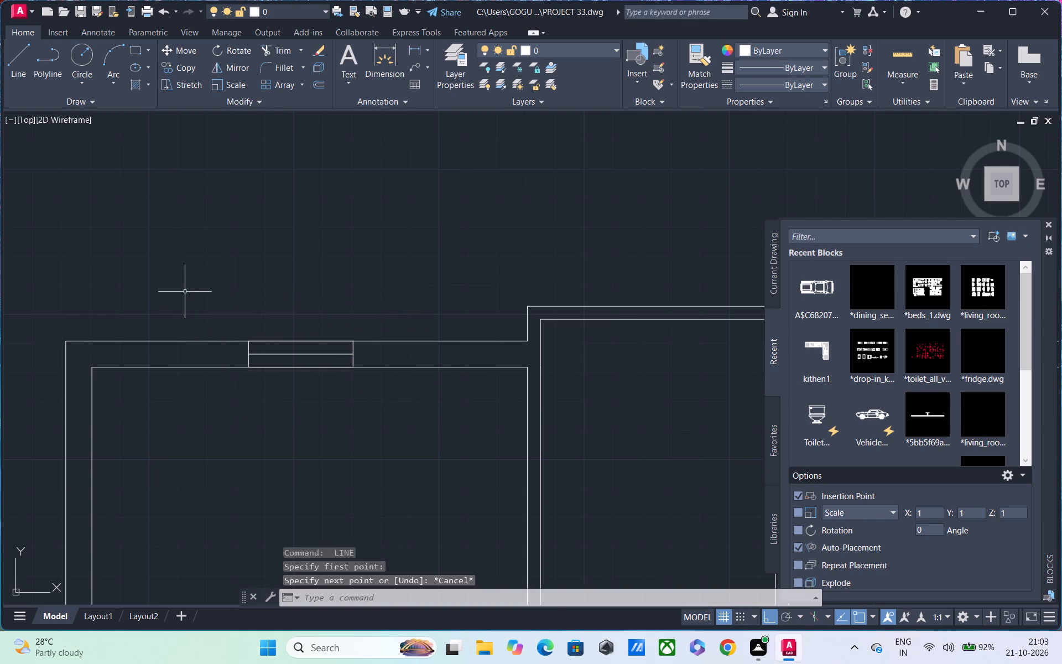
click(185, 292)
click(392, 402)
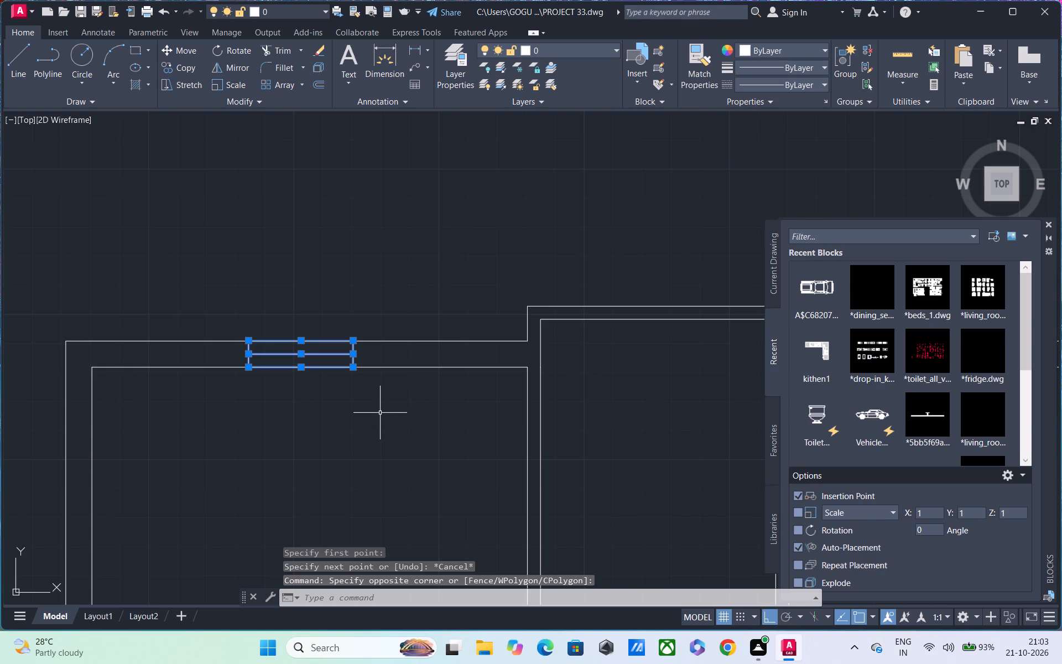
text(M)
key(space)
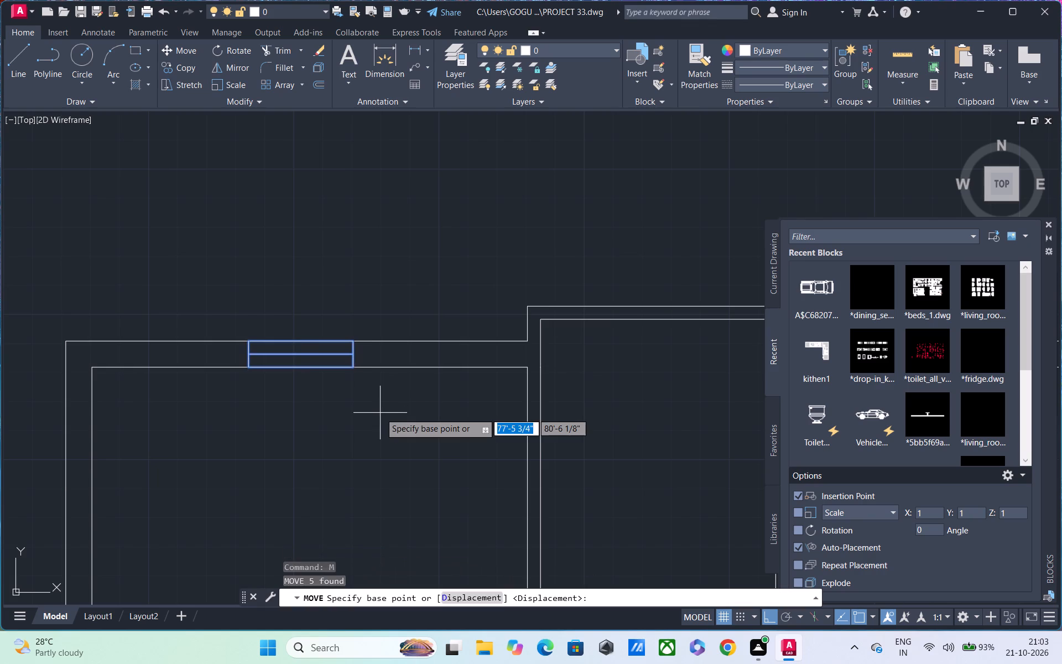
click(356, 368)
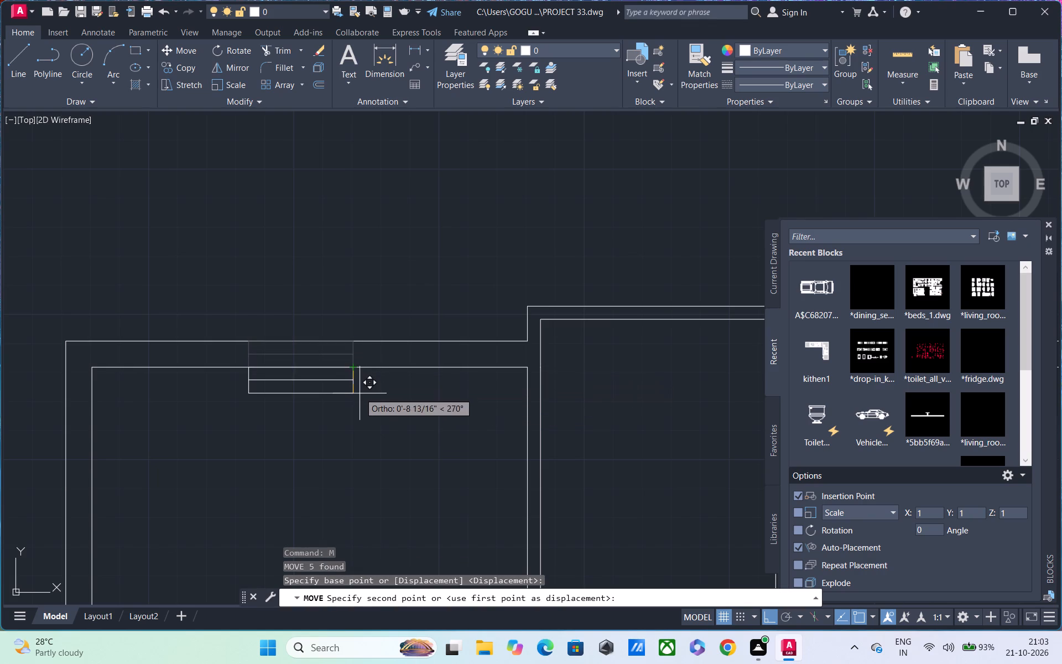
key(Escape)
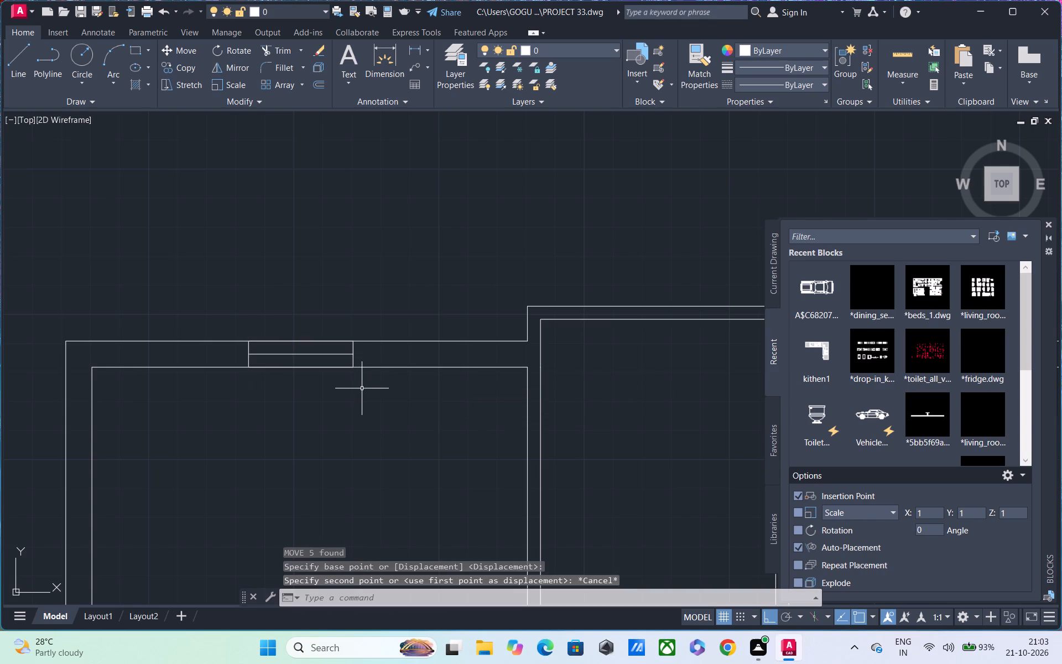
Copy the window from the upper-left room's top wall straight down into the lower-left room's bottom wall.
click(215, 329)
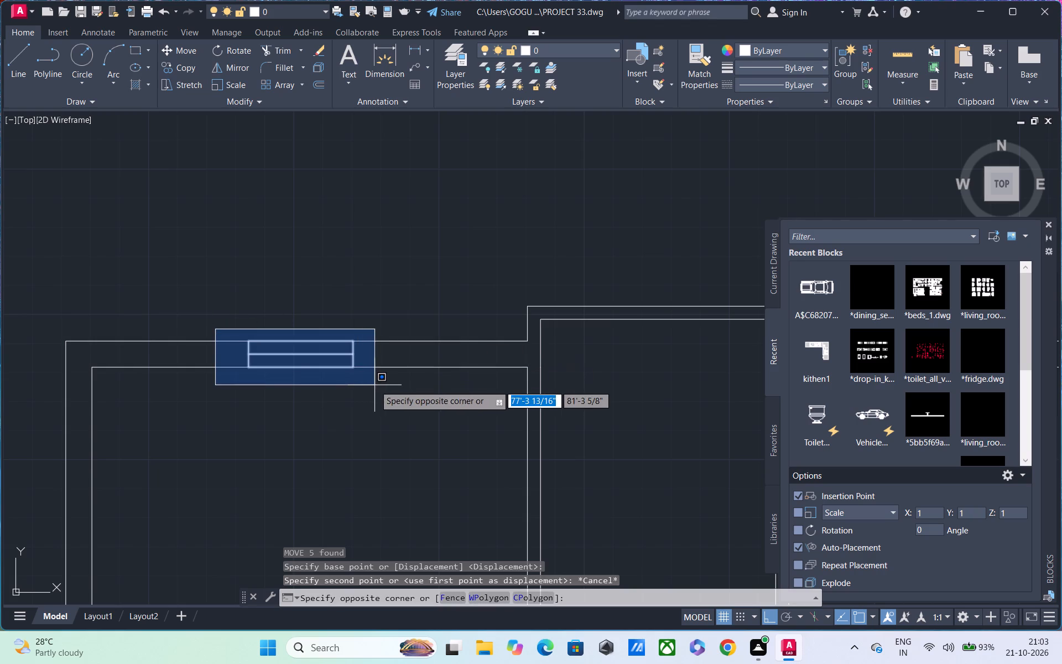
click(374, 385)
text(CO)
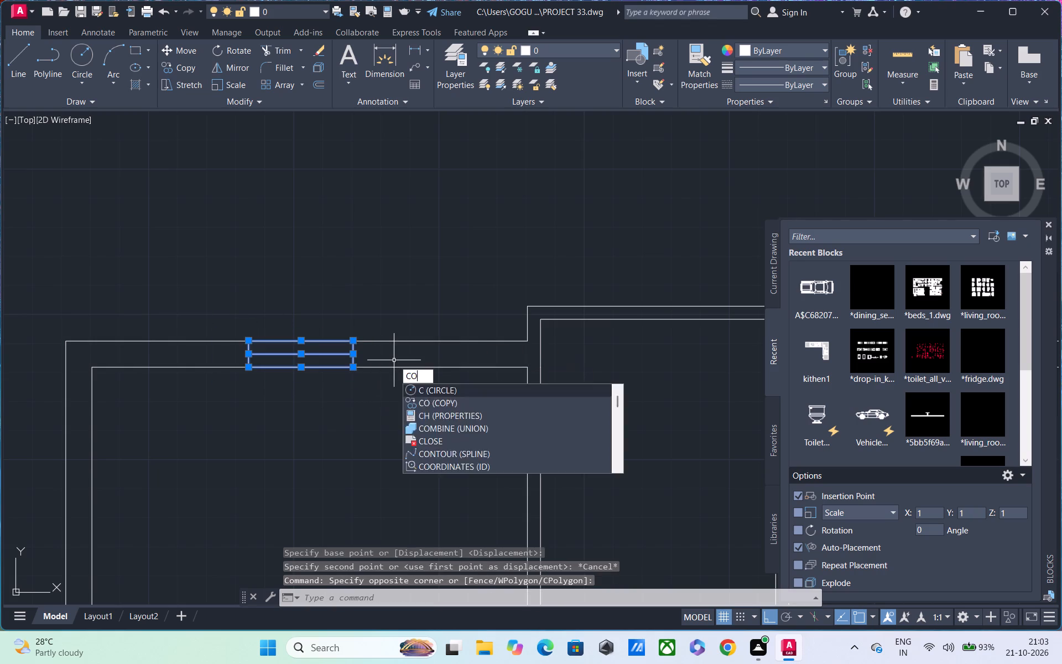
key(space)
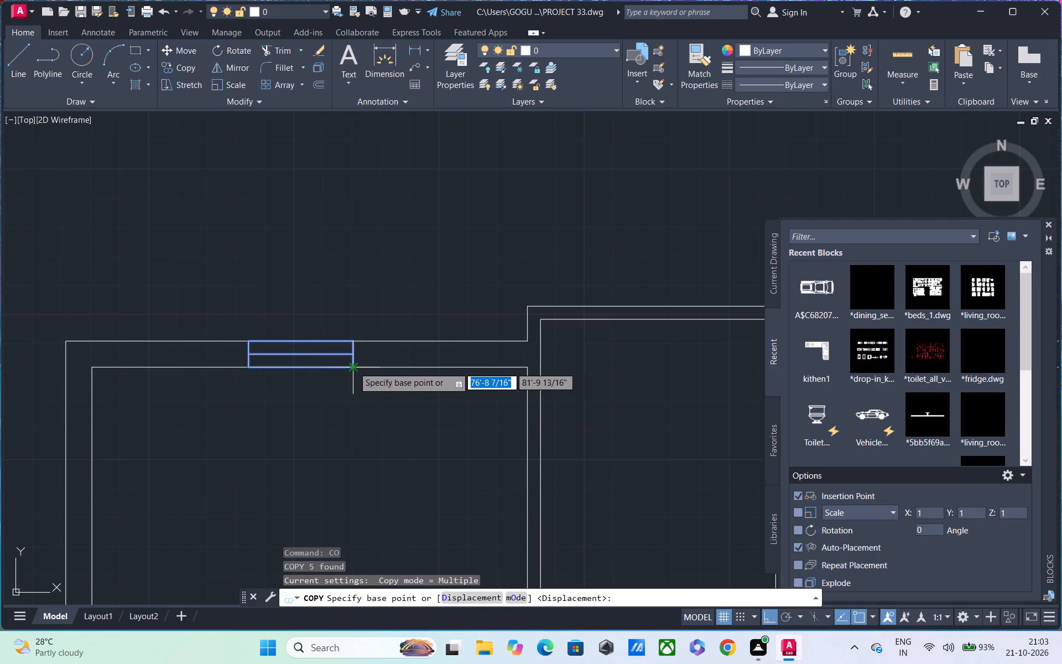
click(353, 367)
scroll(368, 478, down, 3)
shift+middle_drag(374, 482, 415, 334)
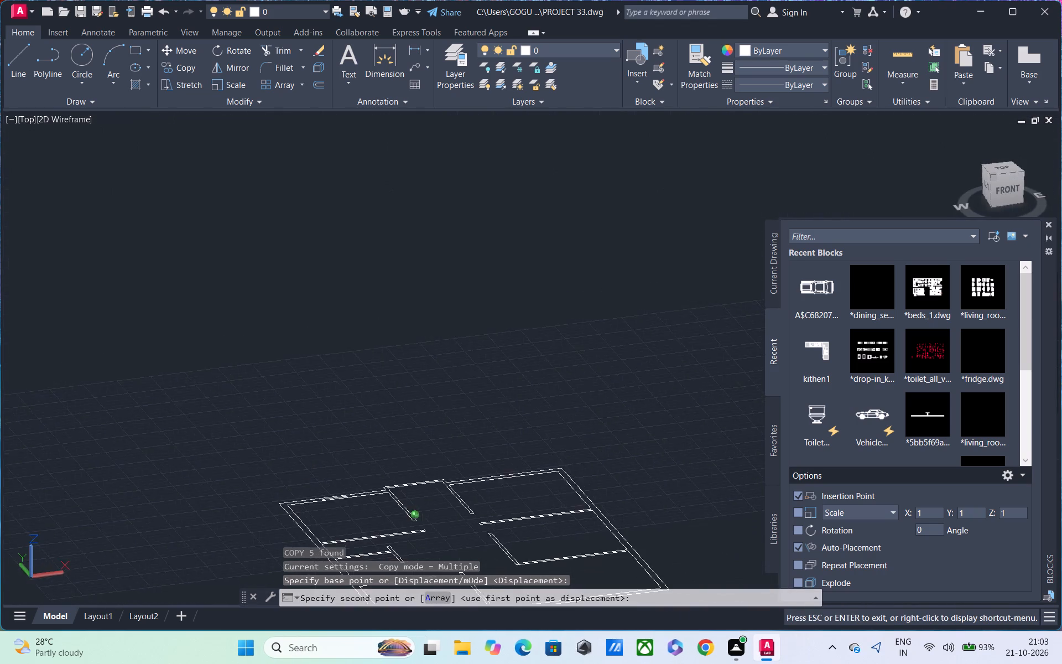
shift+middle_drag(415, 334, 402, 461)
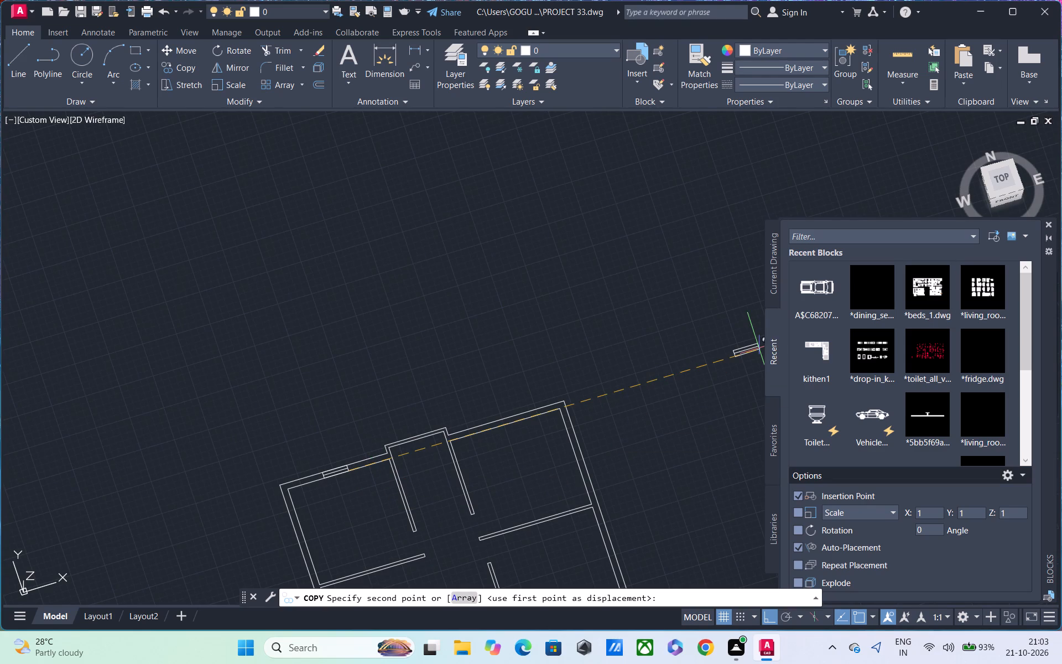
click(1013, 178)
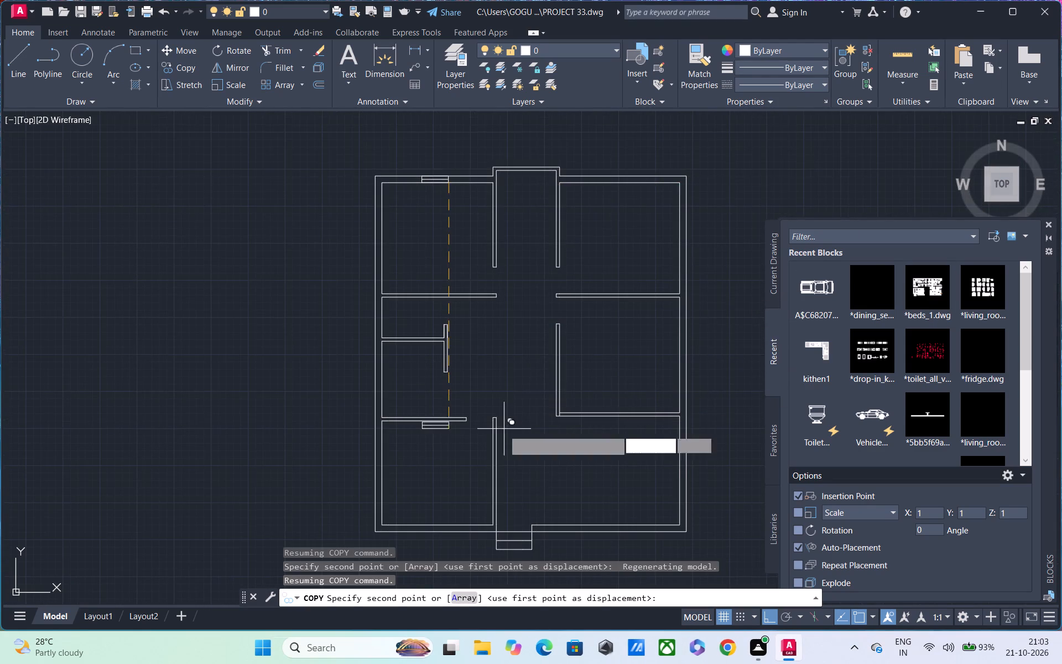
middle_drag(496, 446, 524, 320)
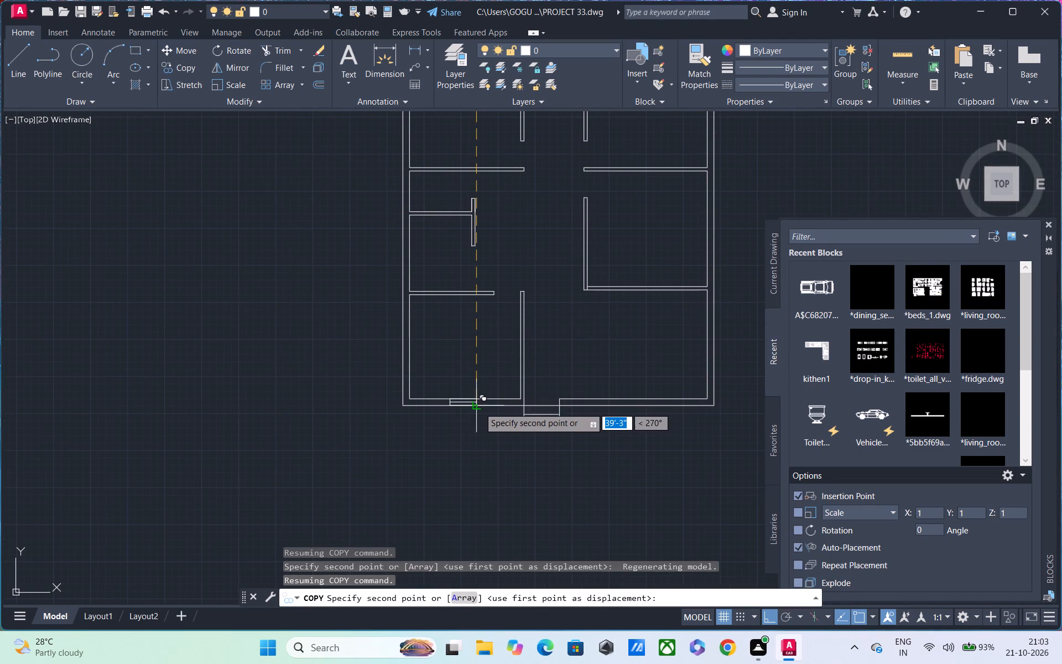
scroll(479, 407, up, 3)
click(460, 409)
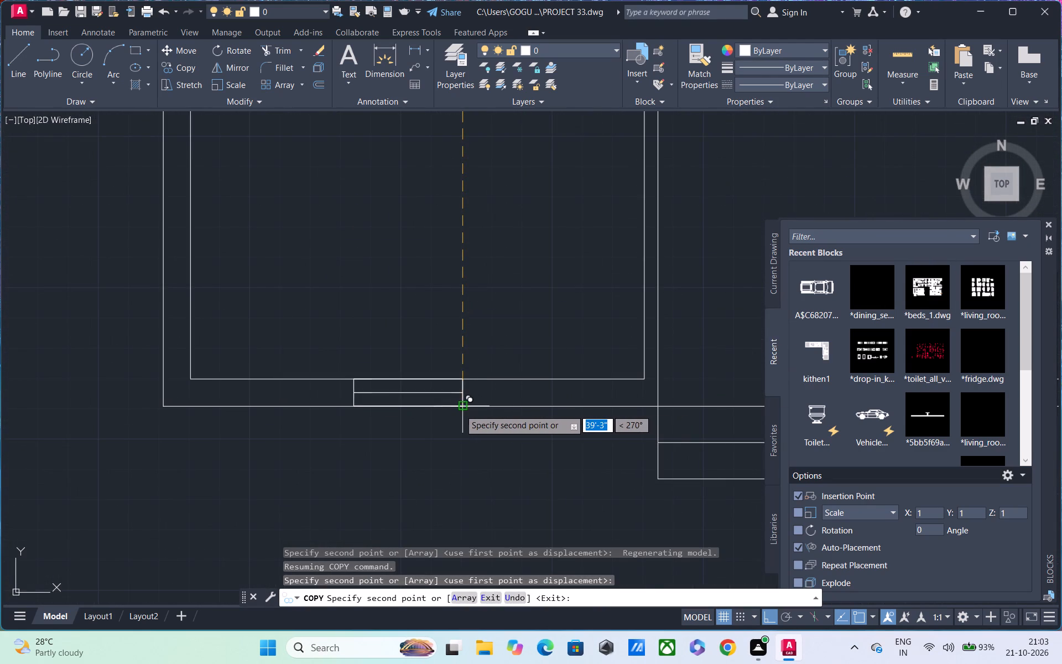
Place another copy of the window horizontally across in the upper-right room's top wall.
scroll(408, 434, down, 1)
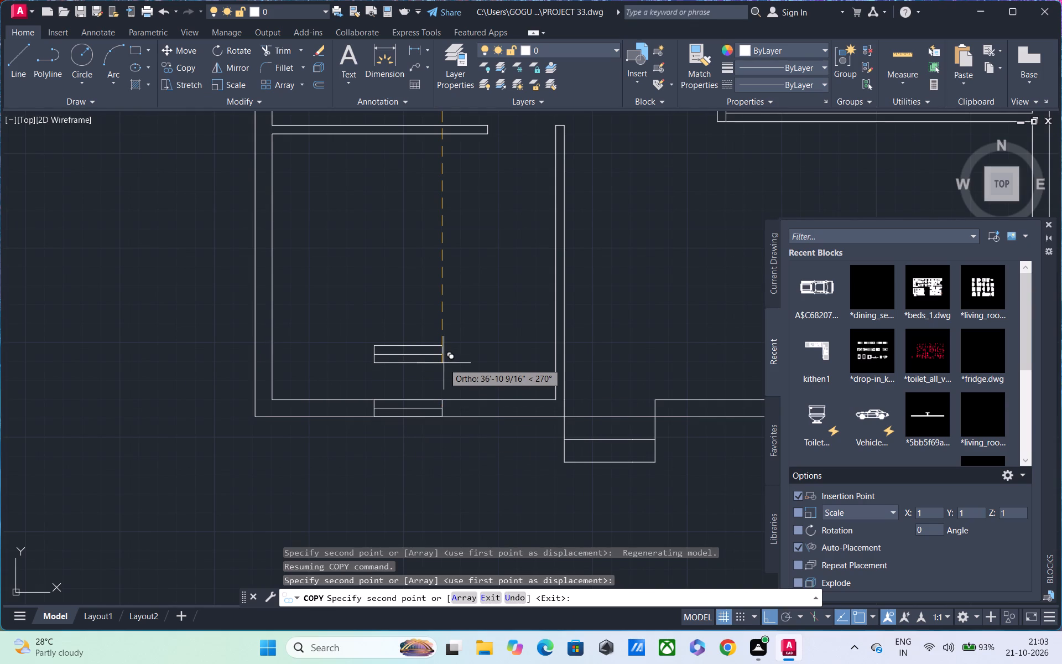
scroll(452, 357, down, 3)
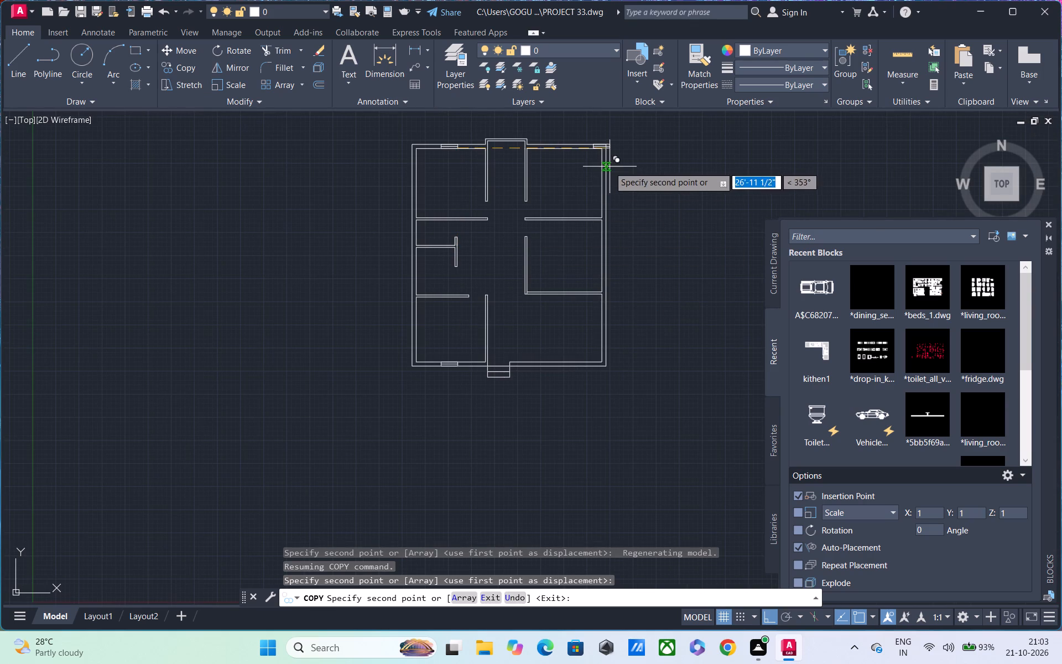
scroll(579, 164, up, 3)
scroll(581, 149, down, 2)
middle_drag(579, 164, 573, 277)
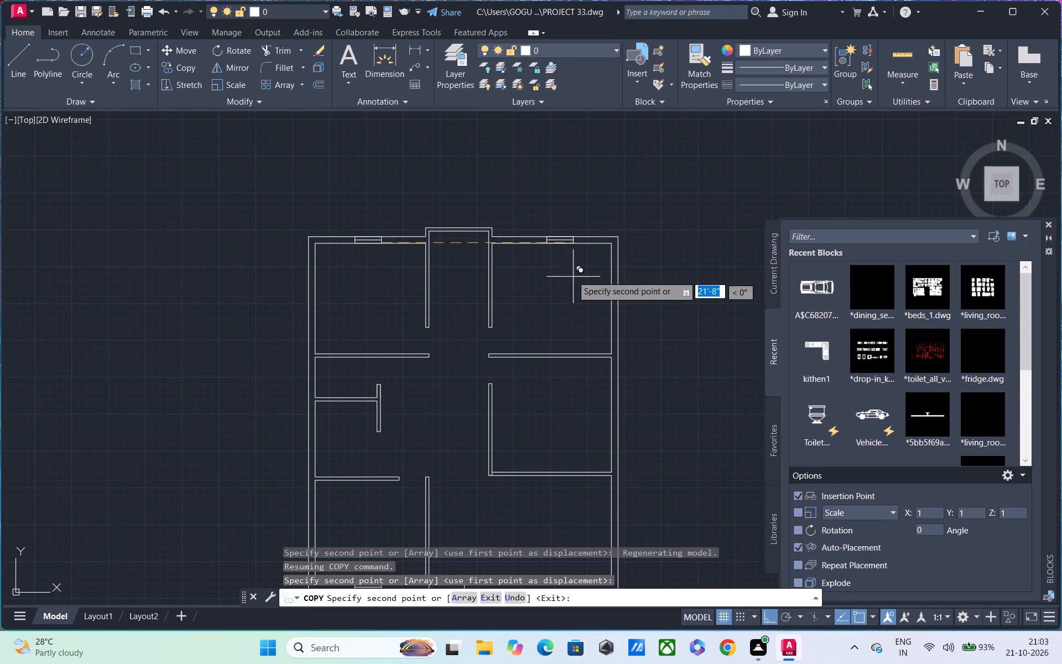
scroll(569, 248, up, 3)
click(575, 240)
With ortho off, place a further window copy in the lower-right room's bottom wall and end the copying.
scroll(569, 324, down, 1)
scroll(519, 470, down, 2)
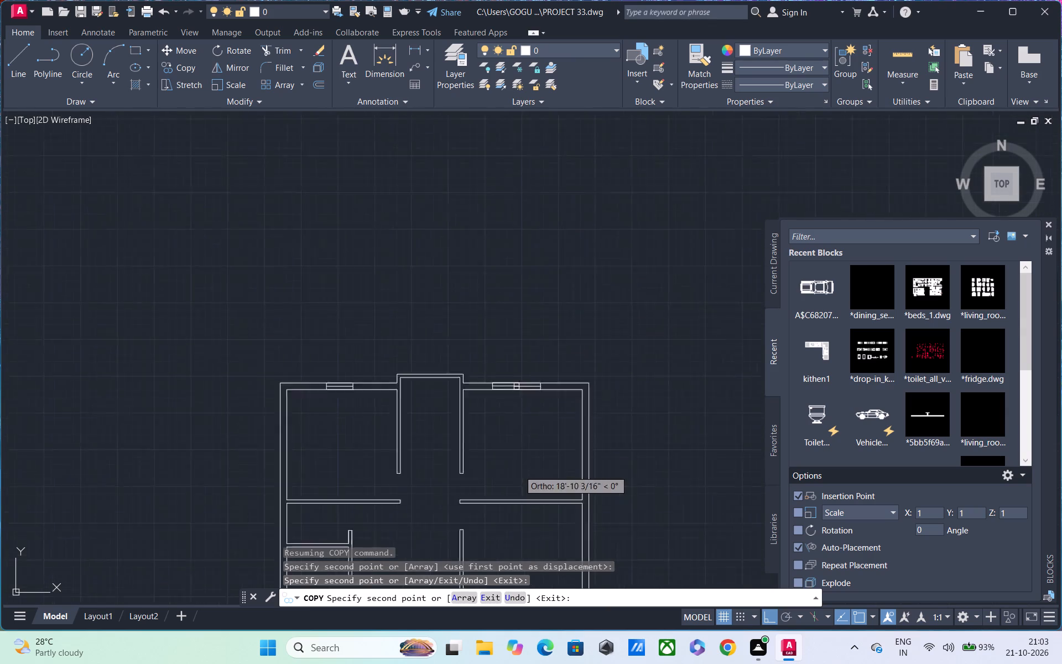
scroll(519, 470, down, 2)
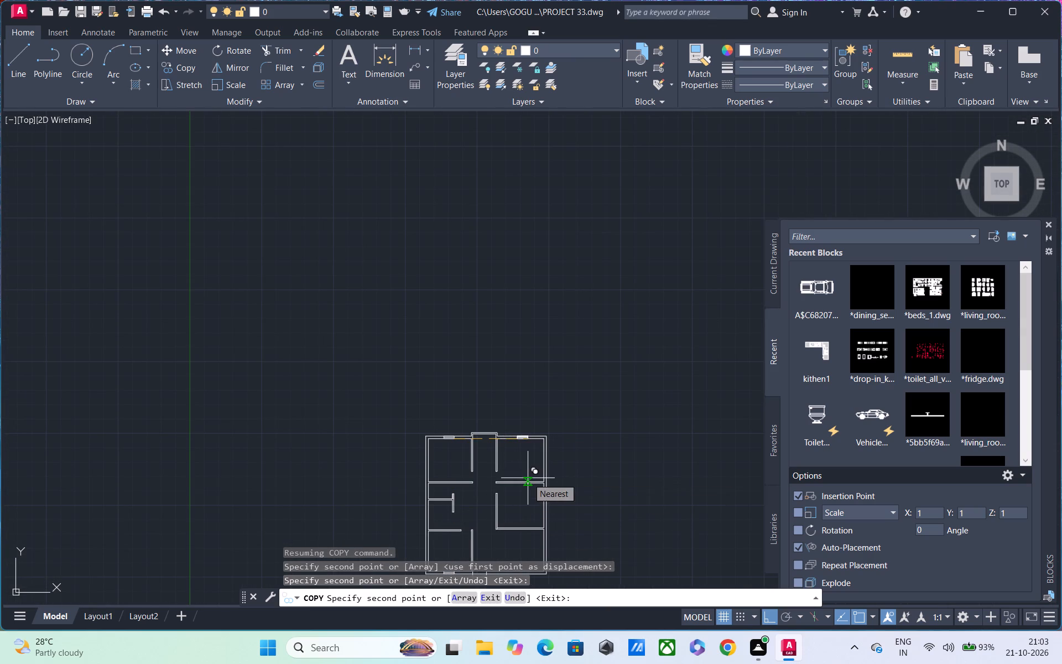
key(F8)
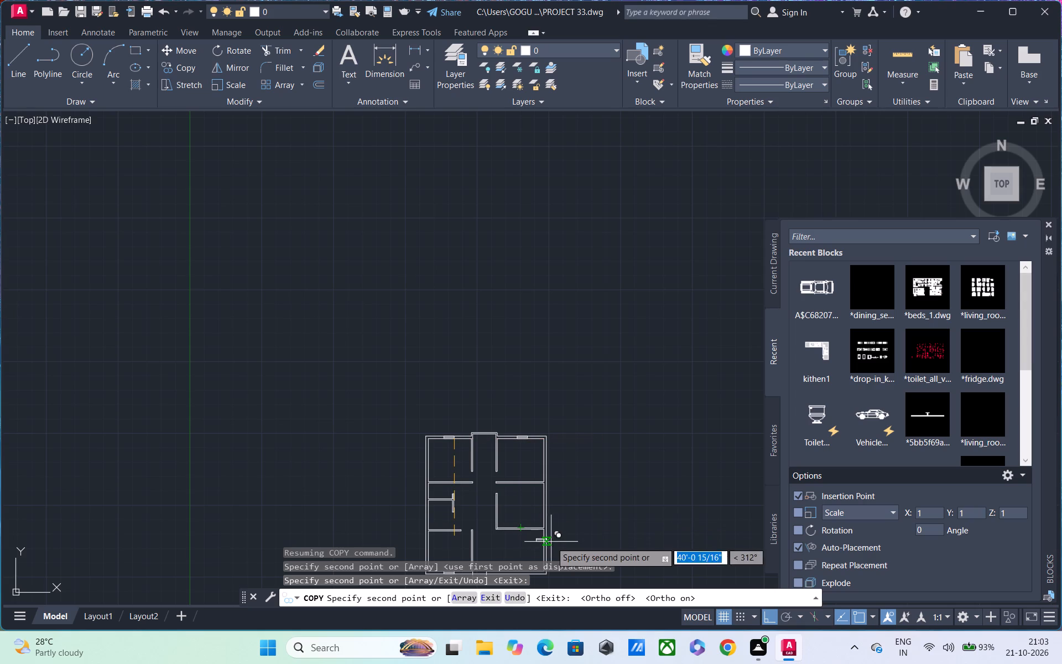
key(F8)
middle_drag(540, 531, 558, 442)
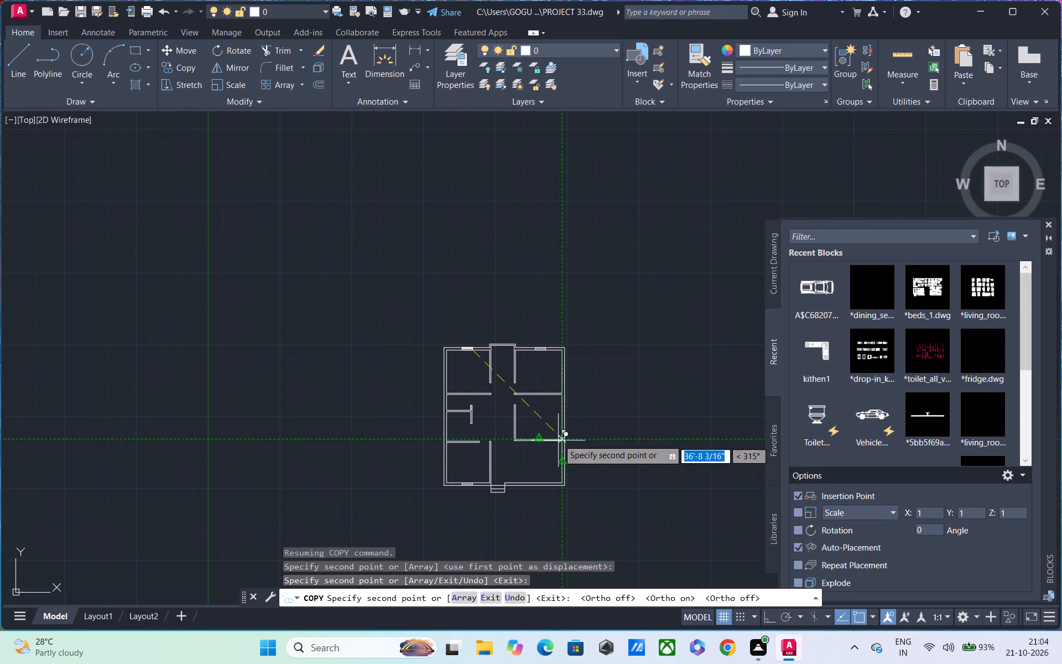
scroll(540, 487, up, 4)
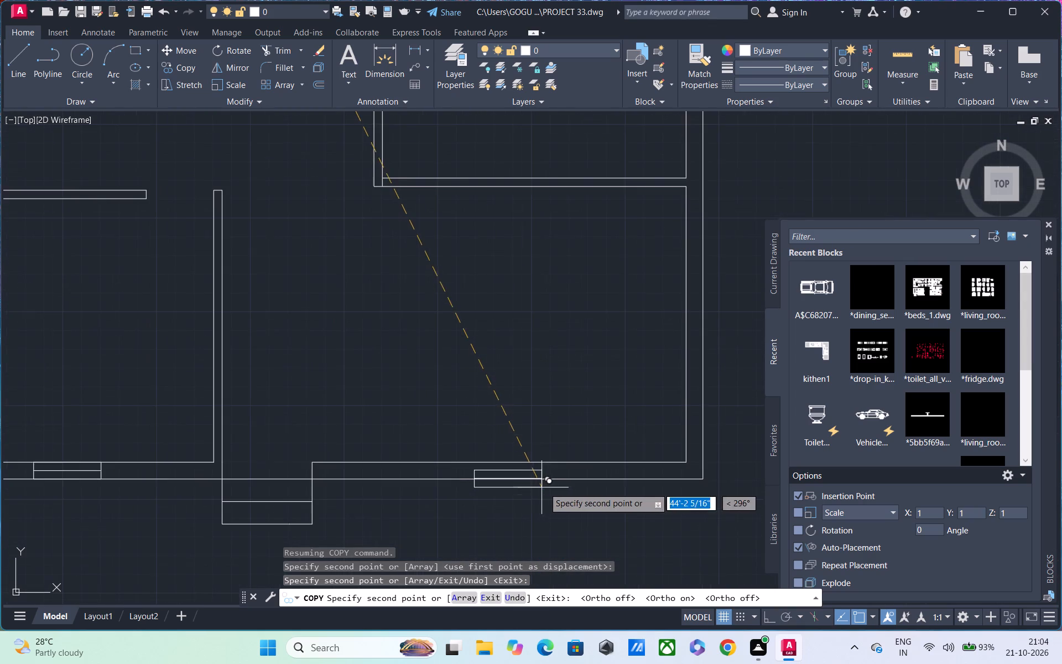
scroll(550, 480, up, 4)
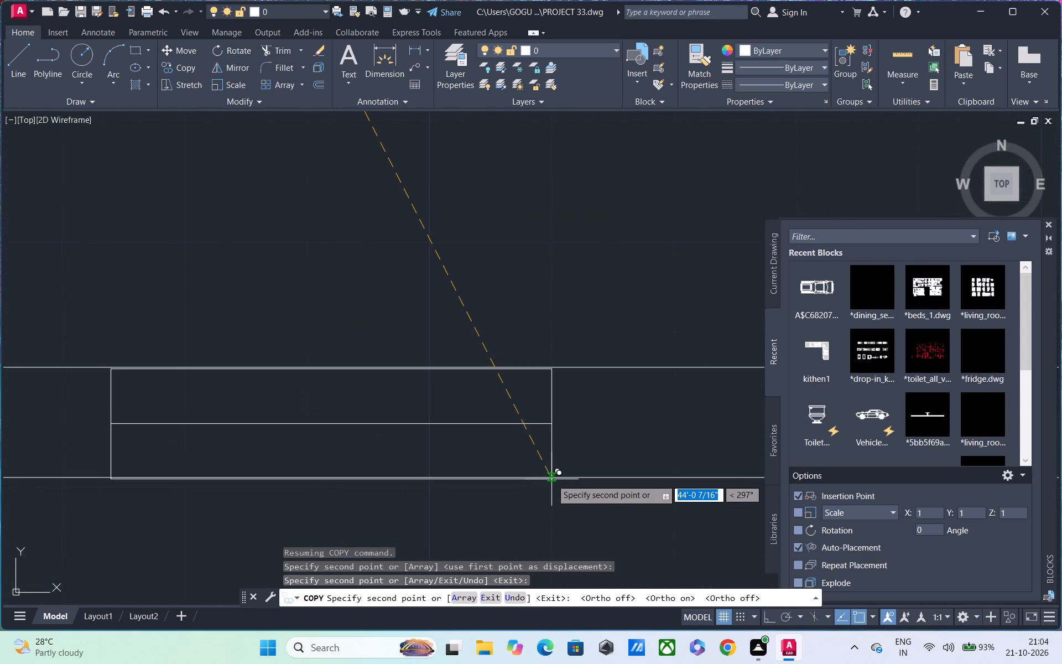
click(551, 479)
scroll(551, 479, down, 5)
middle_drag(559, 418, 560, 488)
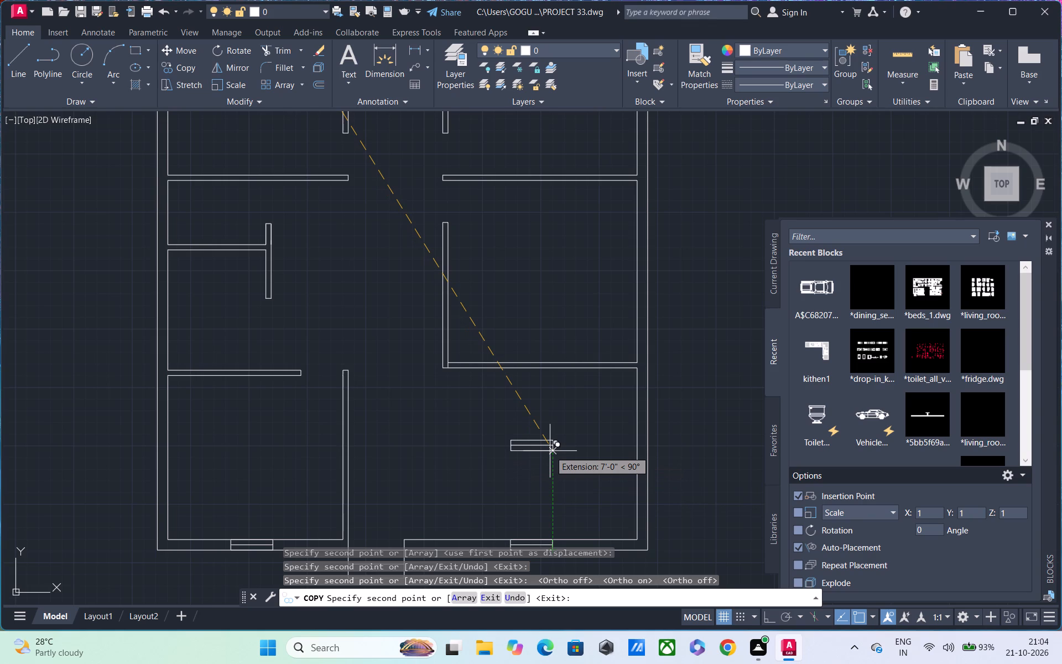
key(Escape)
scroll(538, 473, down, 2)
middle_drag(538, 473, 587, 444)
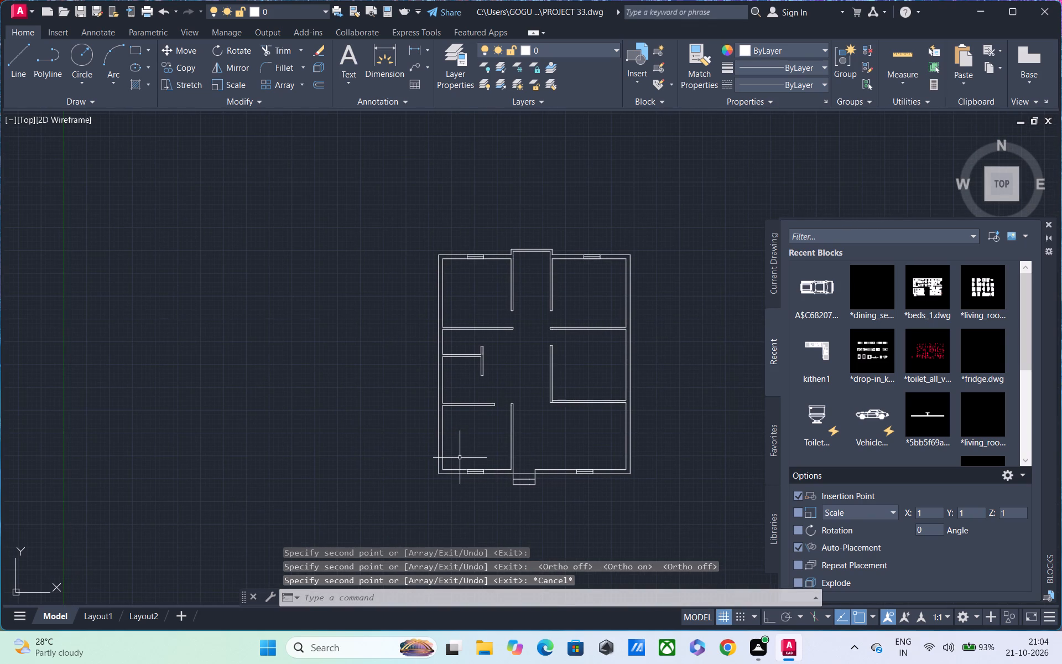
Copy the lower-left room's bottom-wall window to the empty area outside the plan's left wall.
click(460, 456)
click(502, 491)
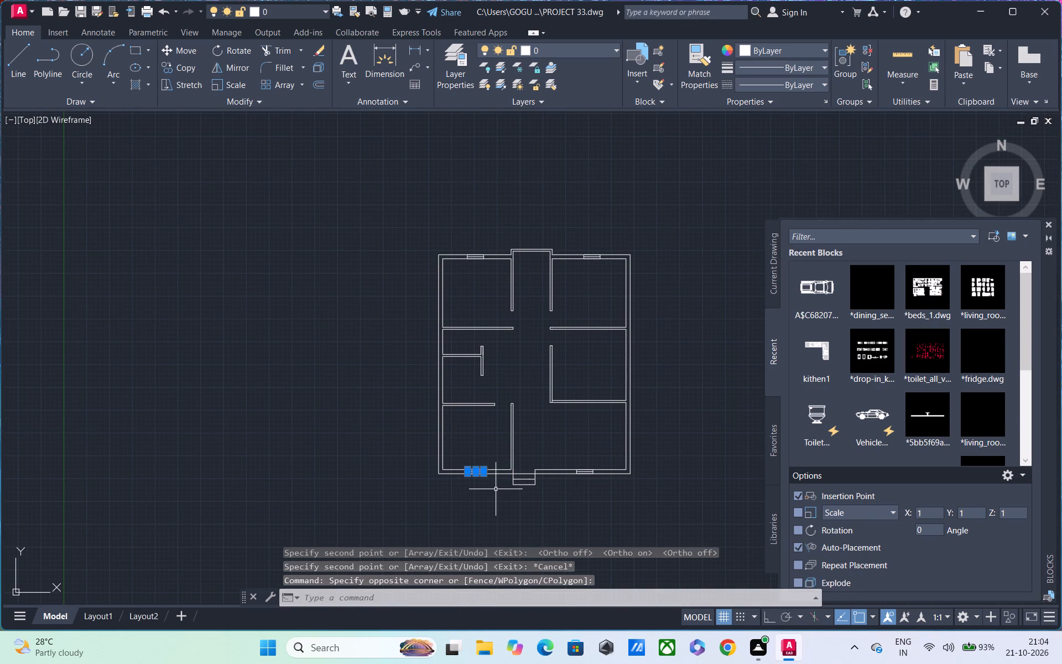
text(CO)
key(space)
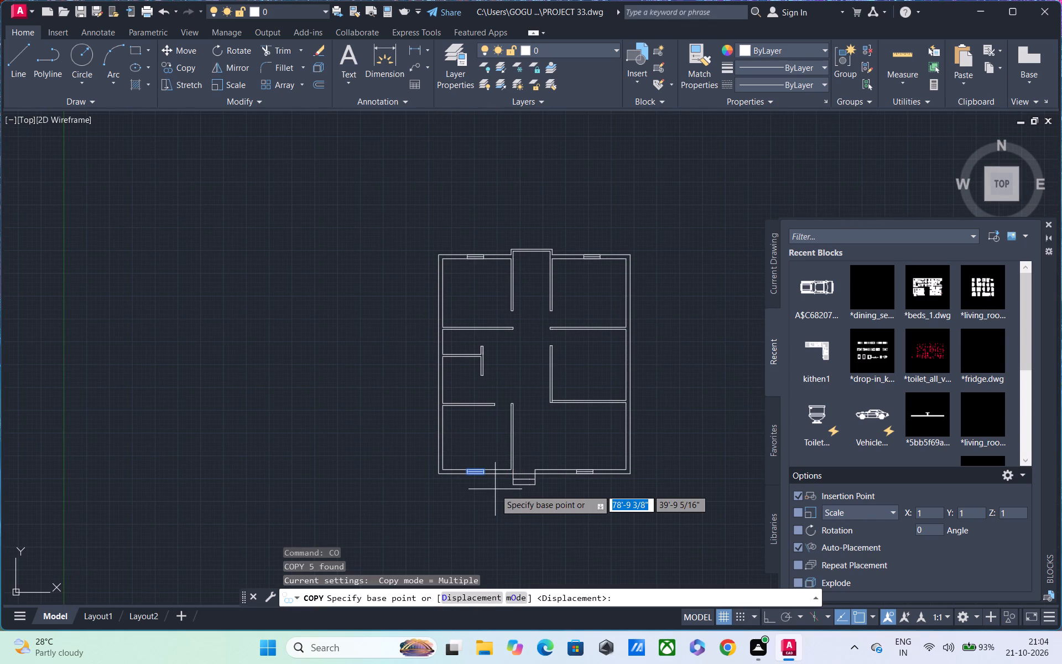
scroll(495, 489, up, 3)
click(446, 432)
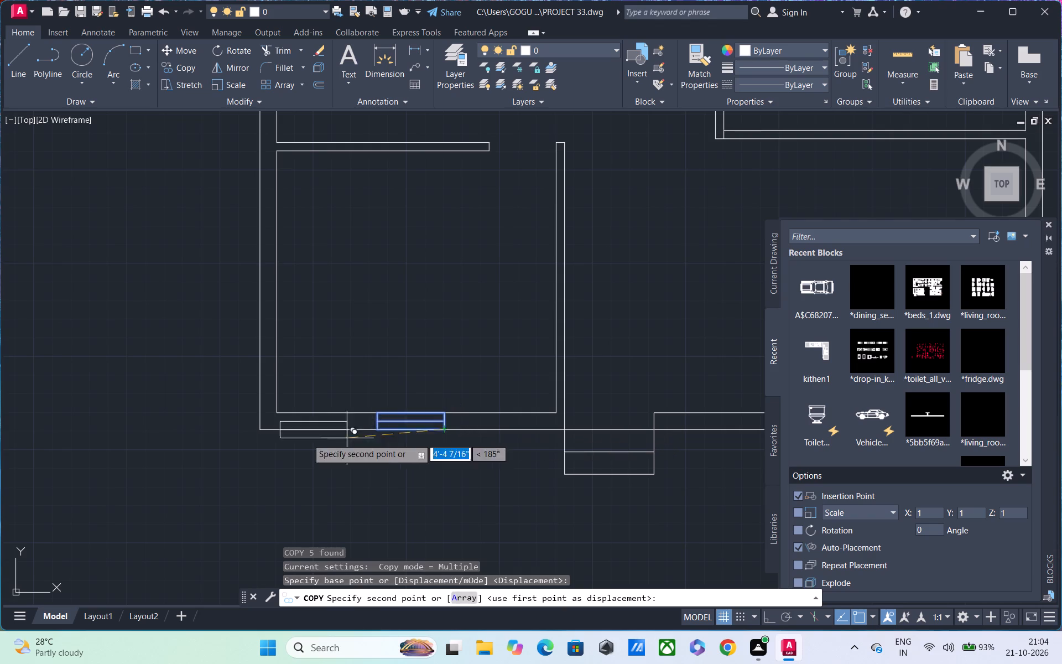
middle_drag(229, 310, 439, 430)
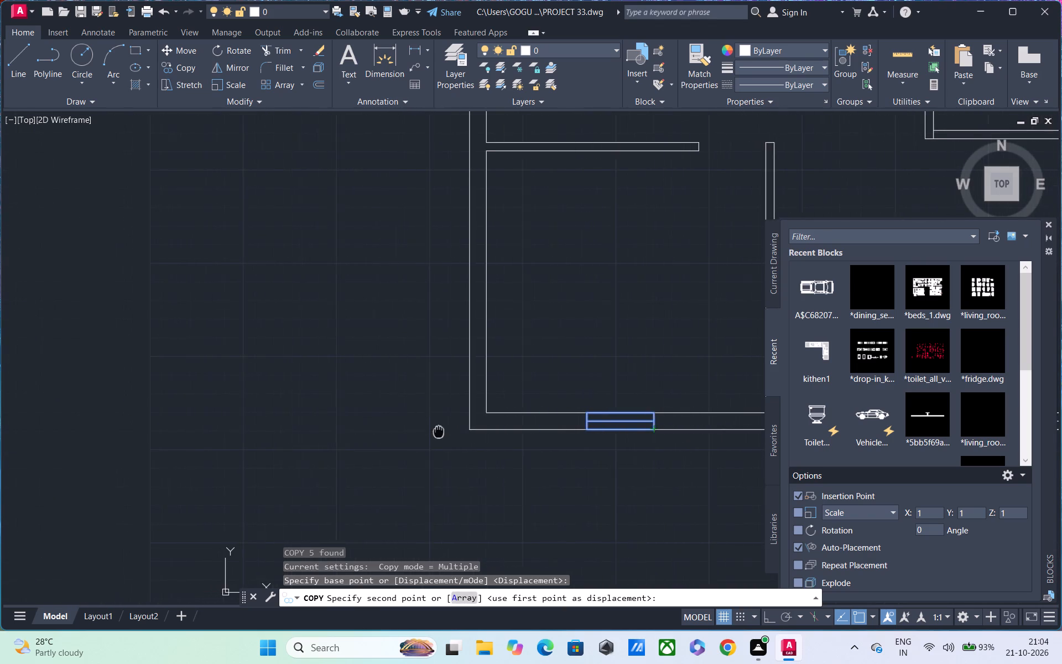
middle_drag(439, 430, 444, 434)
middle_drag(324, 302, 450, 486)
click(269, 303)
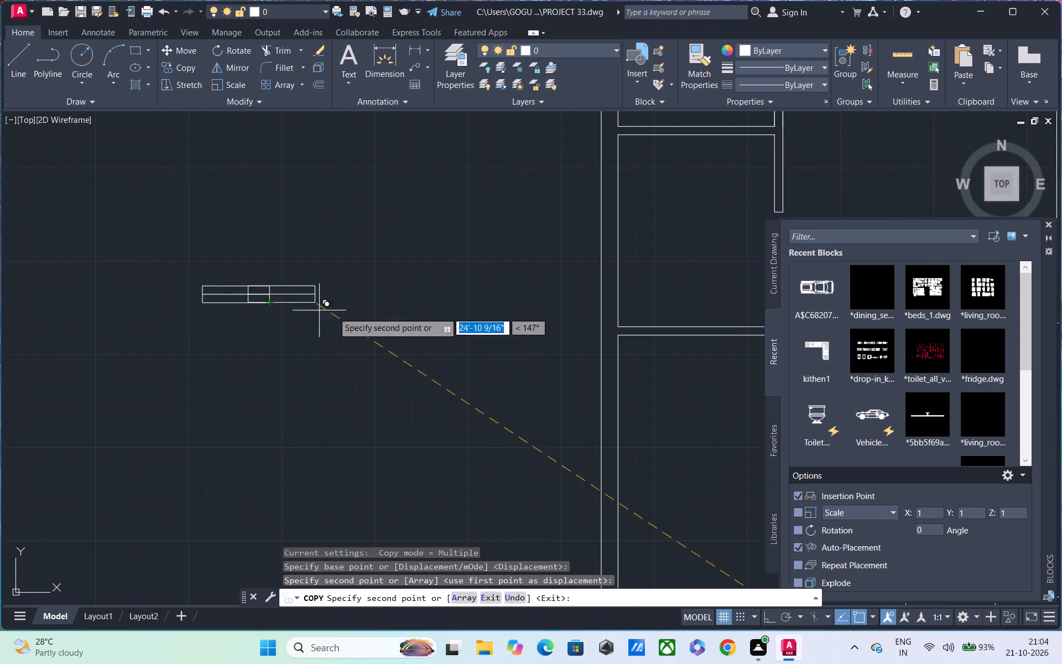
key(space)
Rotate the loose window copy about its lower-right corner into a vertical orientation.
click(157, 201)
click(346, 347)
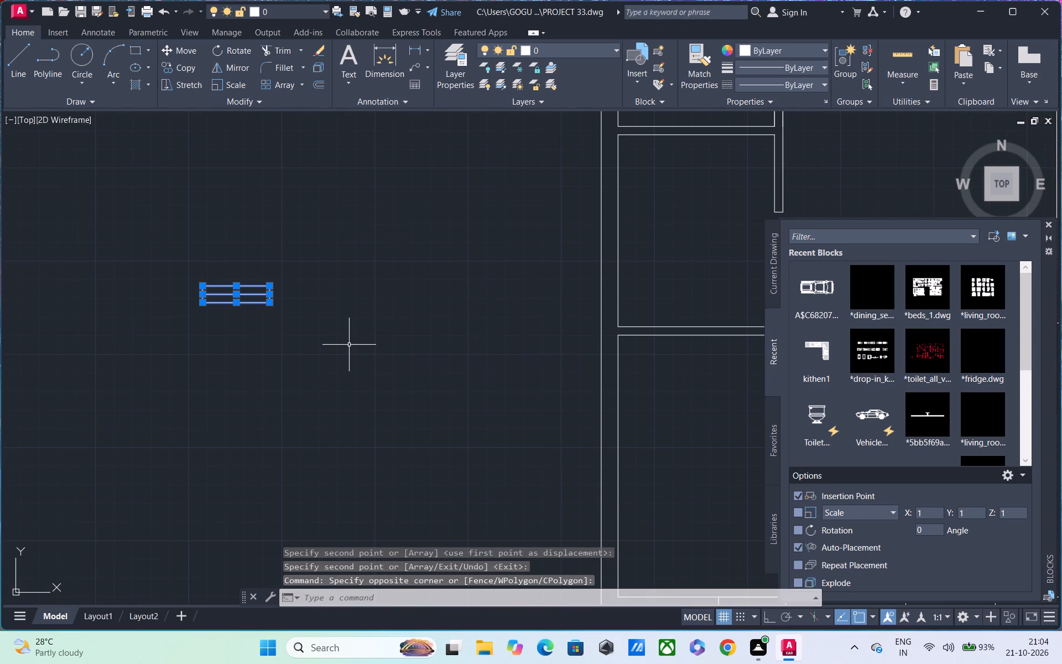
text(RO)
key(space)
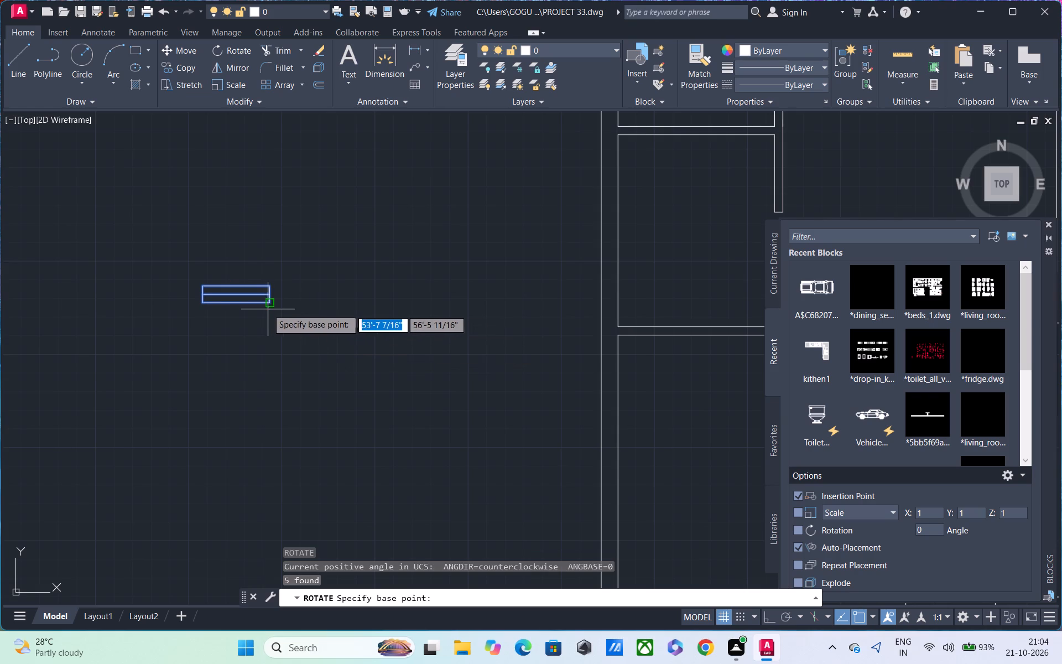
click(272, 305)
click(274, 329)
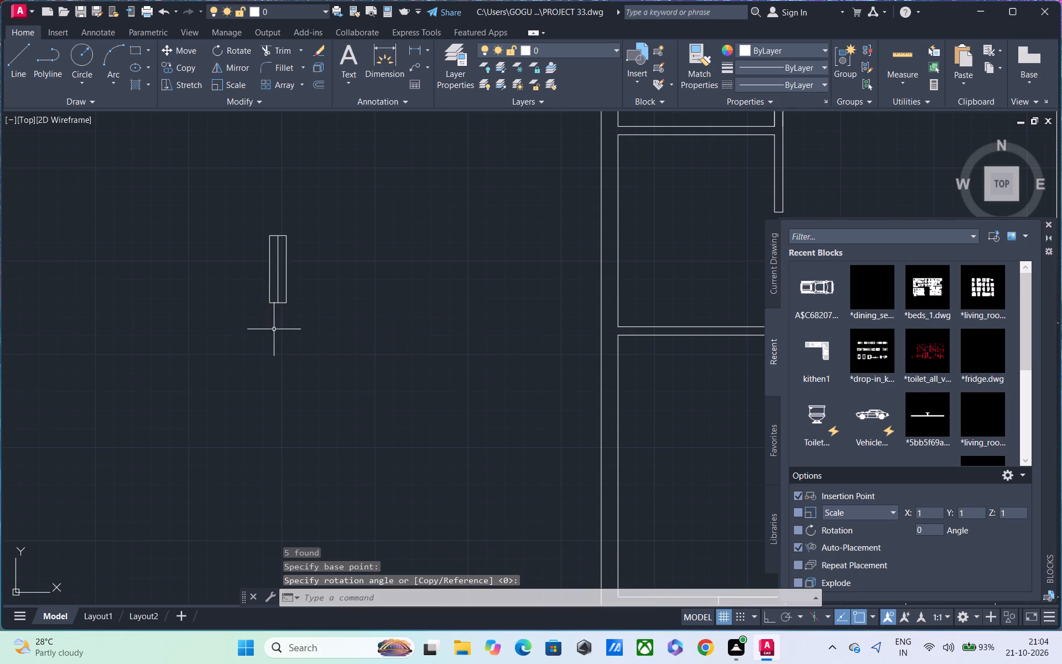
Copy the vertical window into the left outer wall of the larger middle-left room, just below the short partition.
click(210, 217)
click(309, 352)
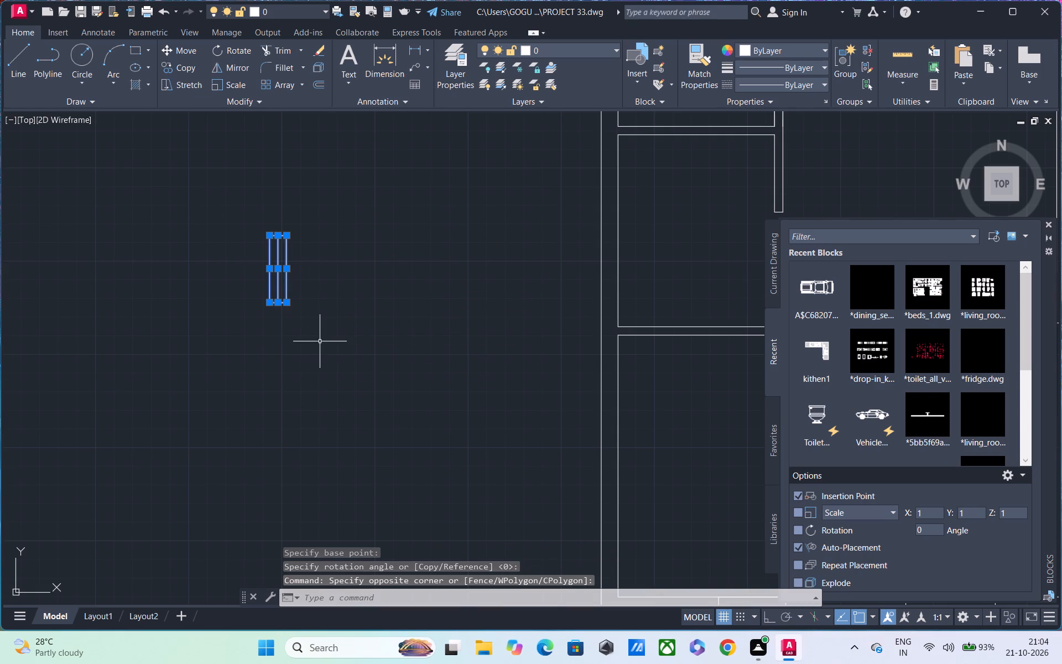
text(CO)
key(space)
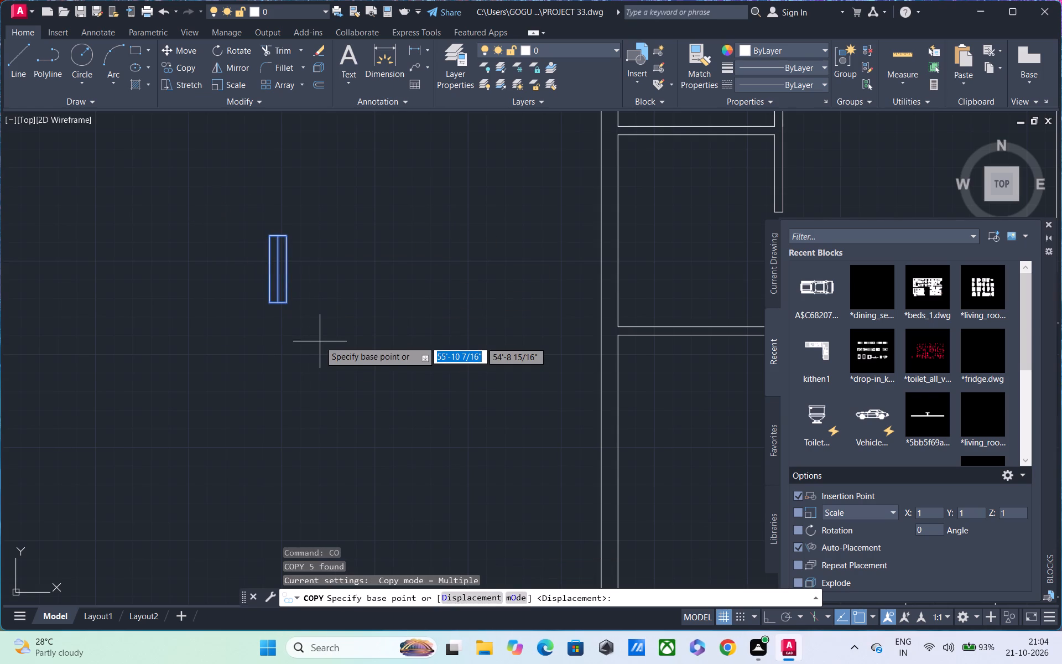
click(287, 306)
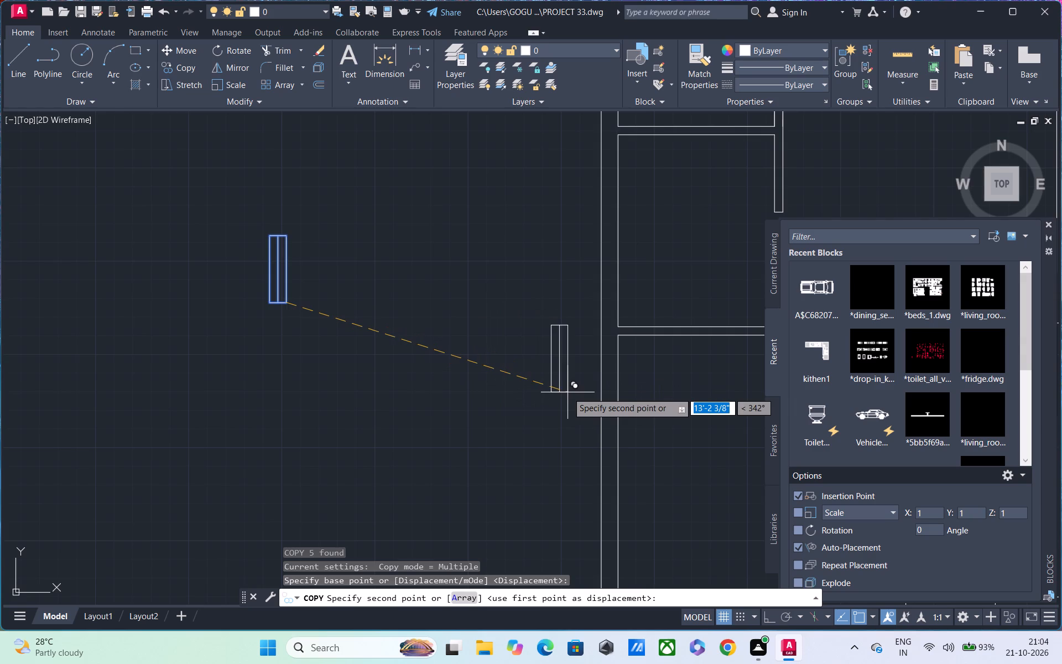
middle_drag(582, 406, 562, 542)
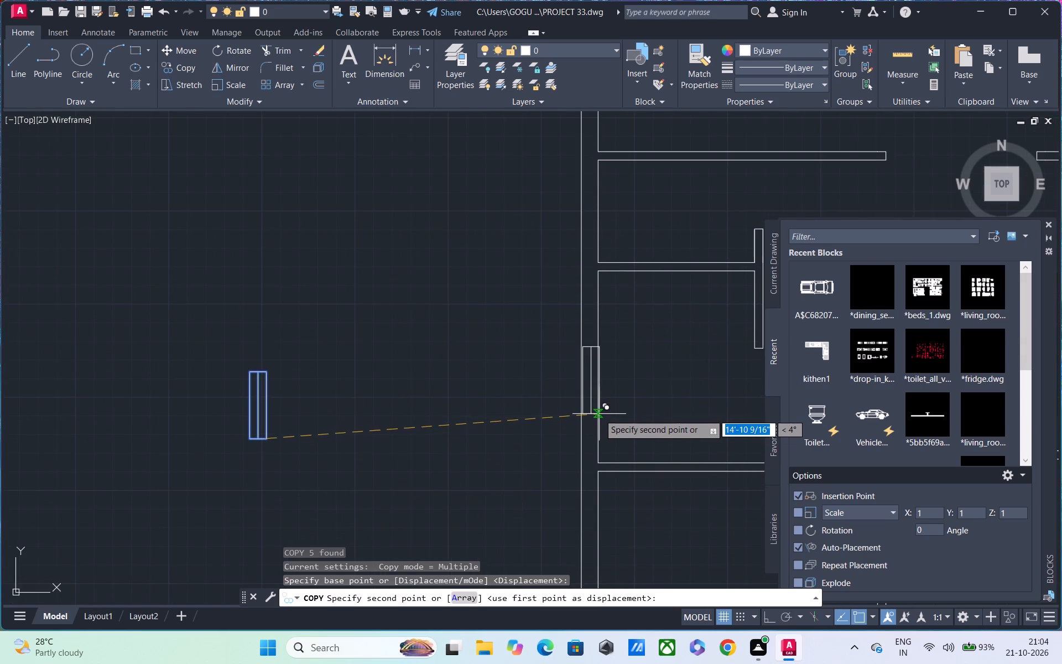
click(599, 414)
Place another copy of the vertical window in the left outer wall of the small room above the short partition.
middle_drag(605, 346, 585, 562)
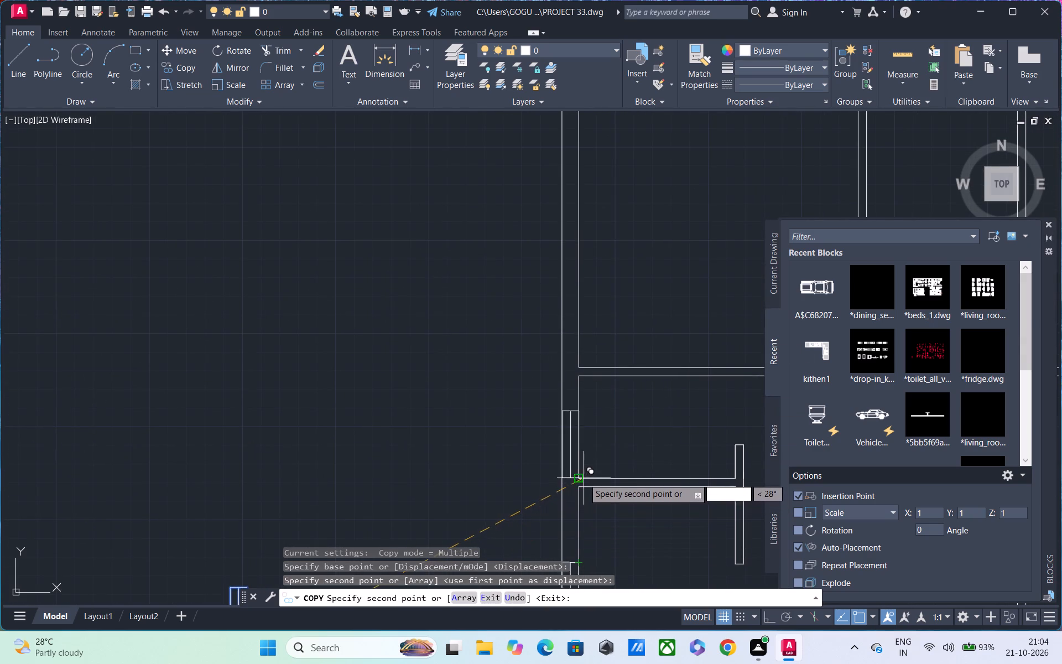
scroll(584, 477, up, 1)
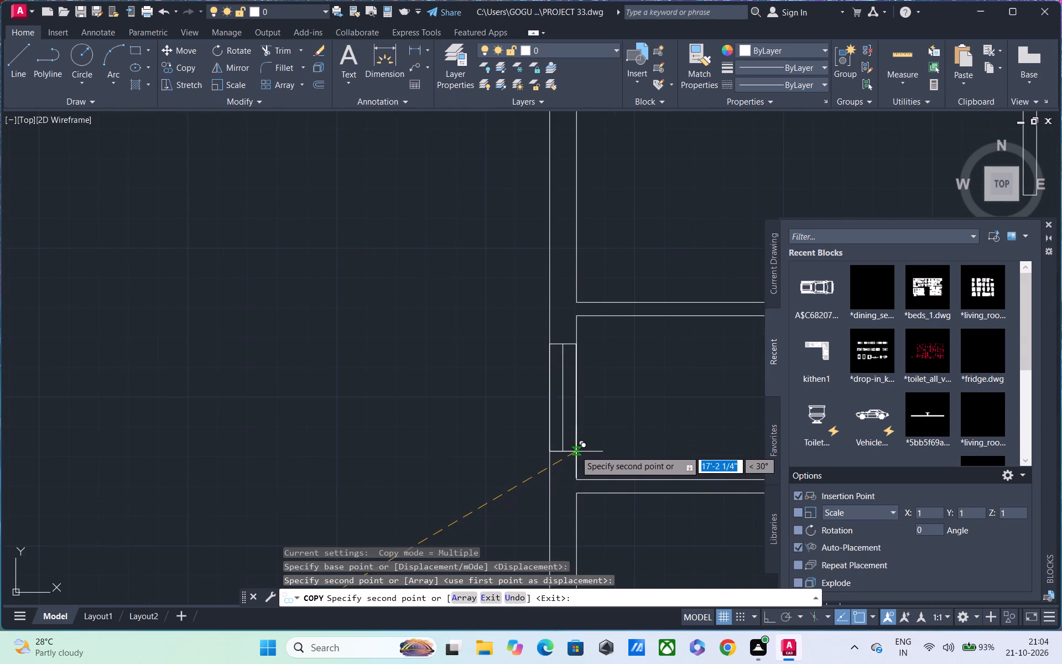
click(575, 450)
Copy the vertical window into the left outer wall of the upper-left room, about midway along the wall.
middle_drag(567, 475, 543, 632)
scroll(543, 631, down, 4)
middle_drag(552, 479, 549, 512)
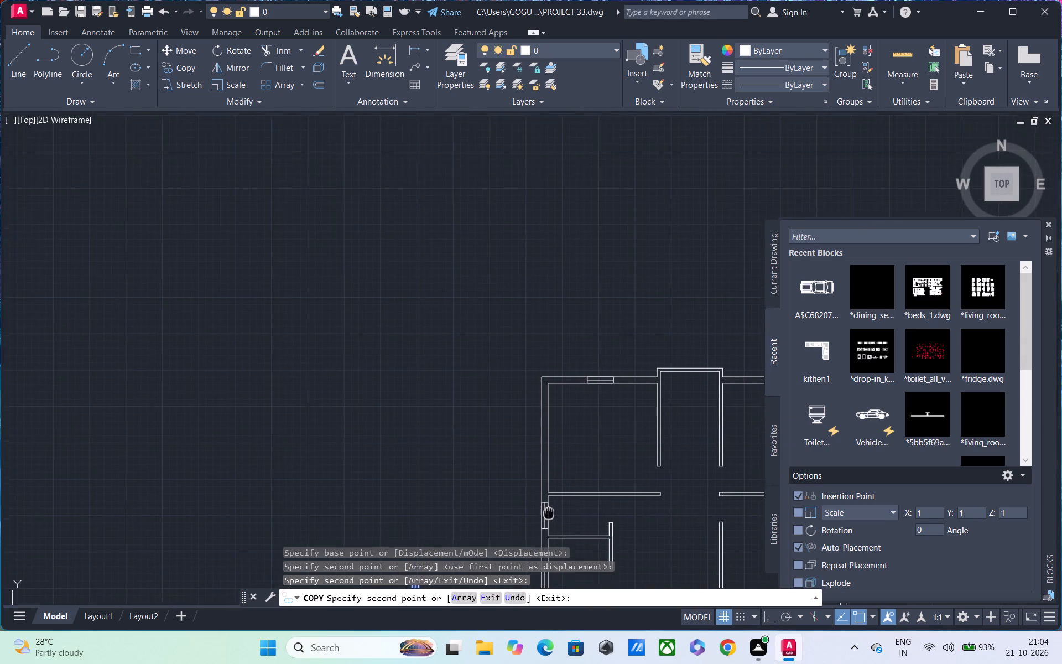
middle_drag(549, 512, 548, 516)
scroll(549, 463, up, 3)
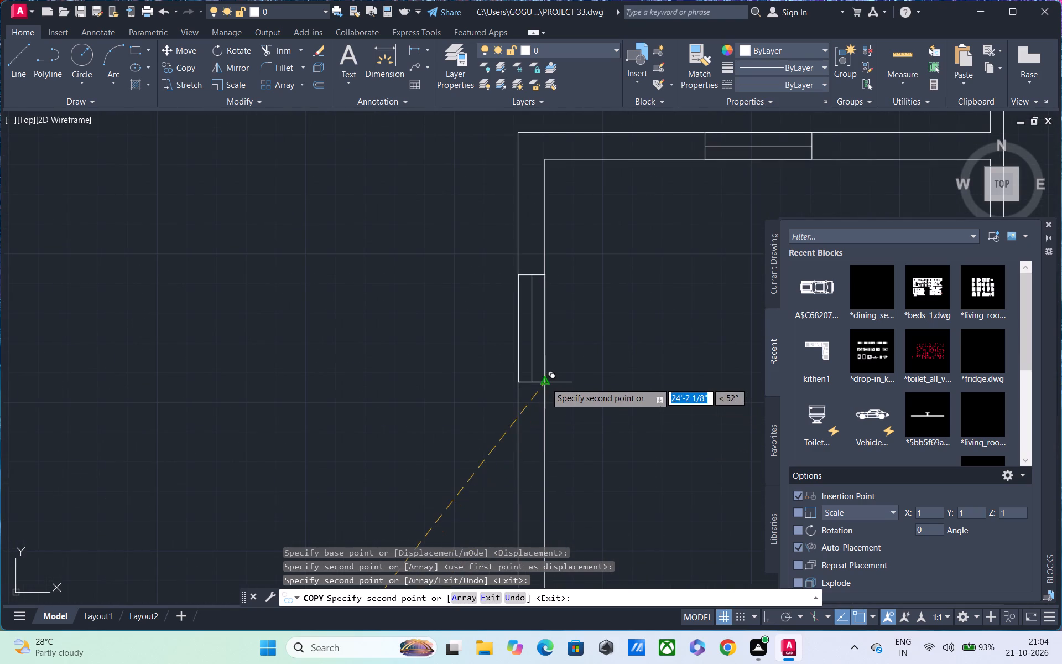
click(545, 382)
Copy the vertical window into the left outer wall of the lower-left room.
scroll(542, 479, down, 2)
middle_drag(537, 493, 544, 268)
scroll(543, 467, down, 1)
middle_drag(542, 498, 542, 471)
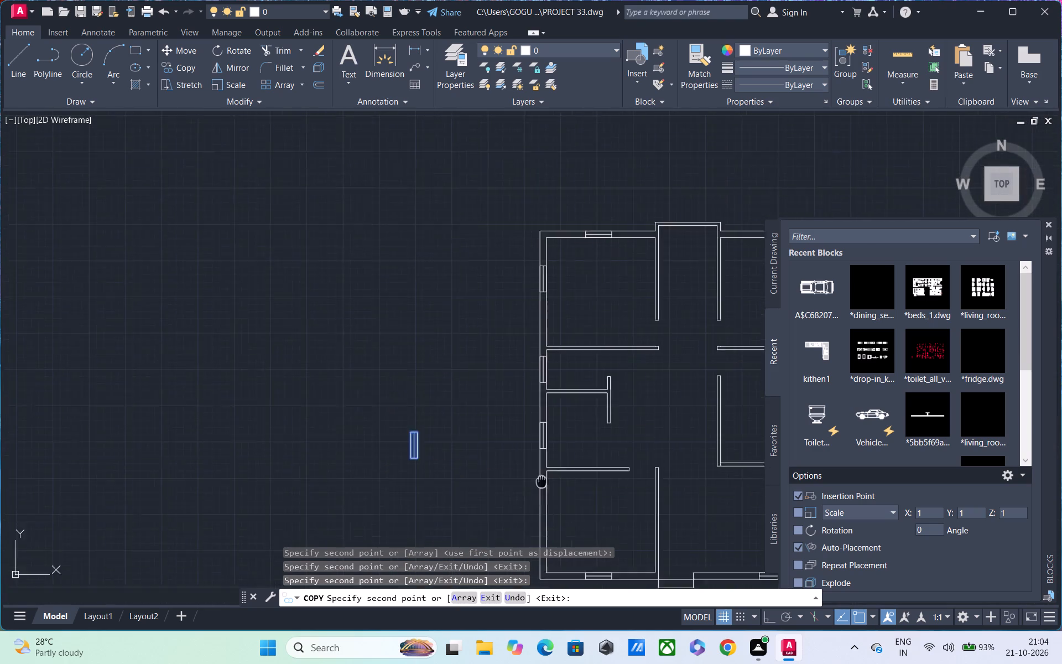
middle_drag(542, 471, 544, 289)
scroll(545, 354, up, 3)
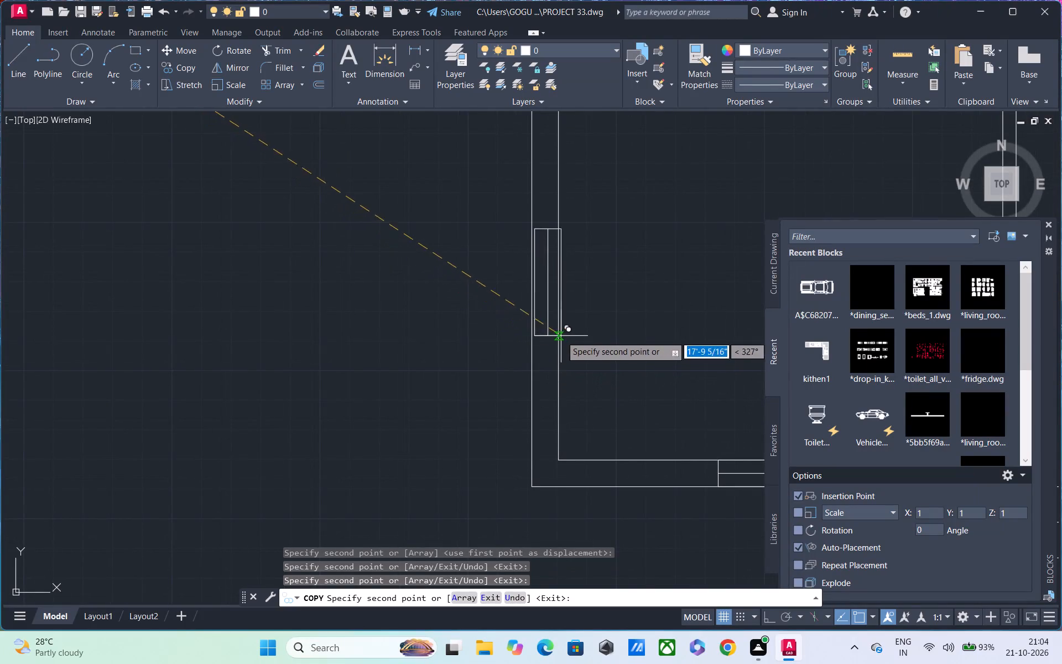
click(560, 253)
Copy the vertical window into the right outer wall of the lower-right, middle-right and upper-right rooms, and finish copying.
scroll(564, 401, down, 4)
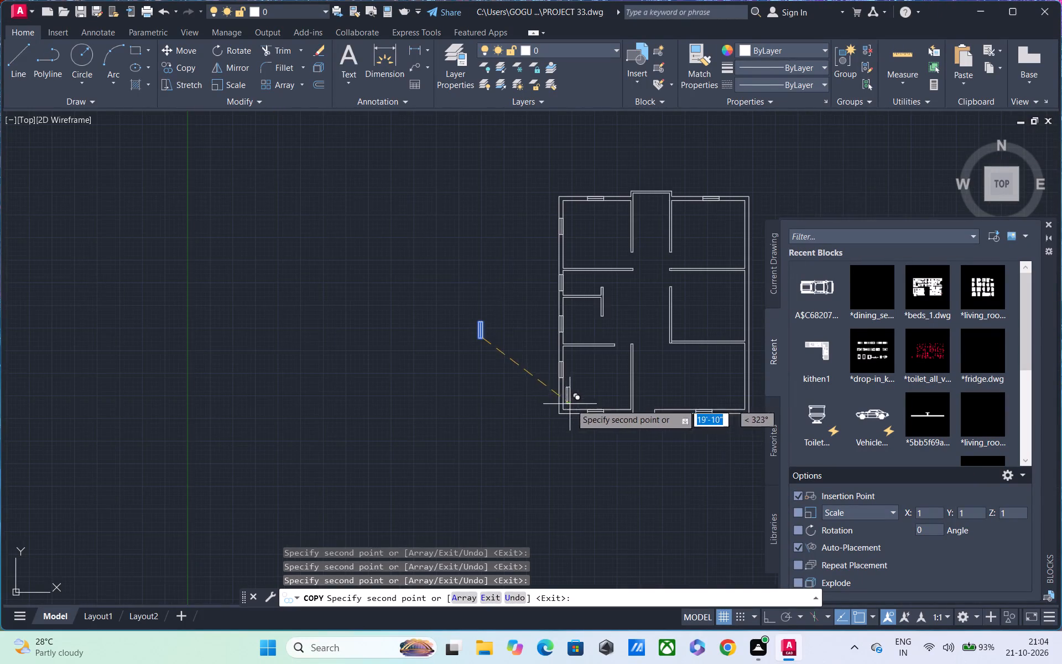
middle_drag(582, 413, 400, 423)
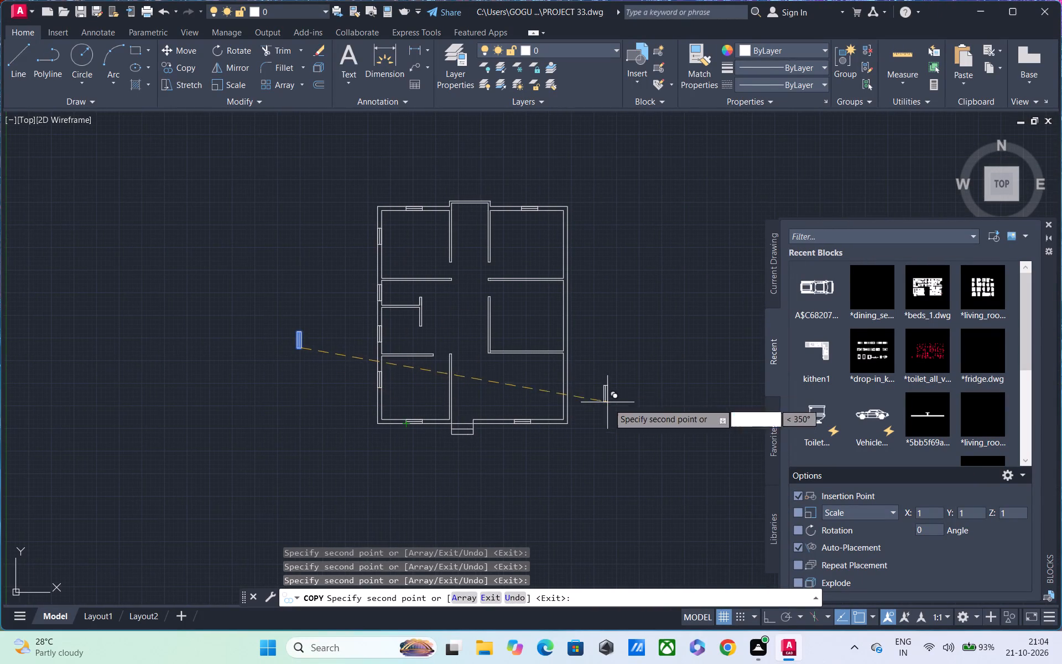
scroll(569, 384, up, 3)
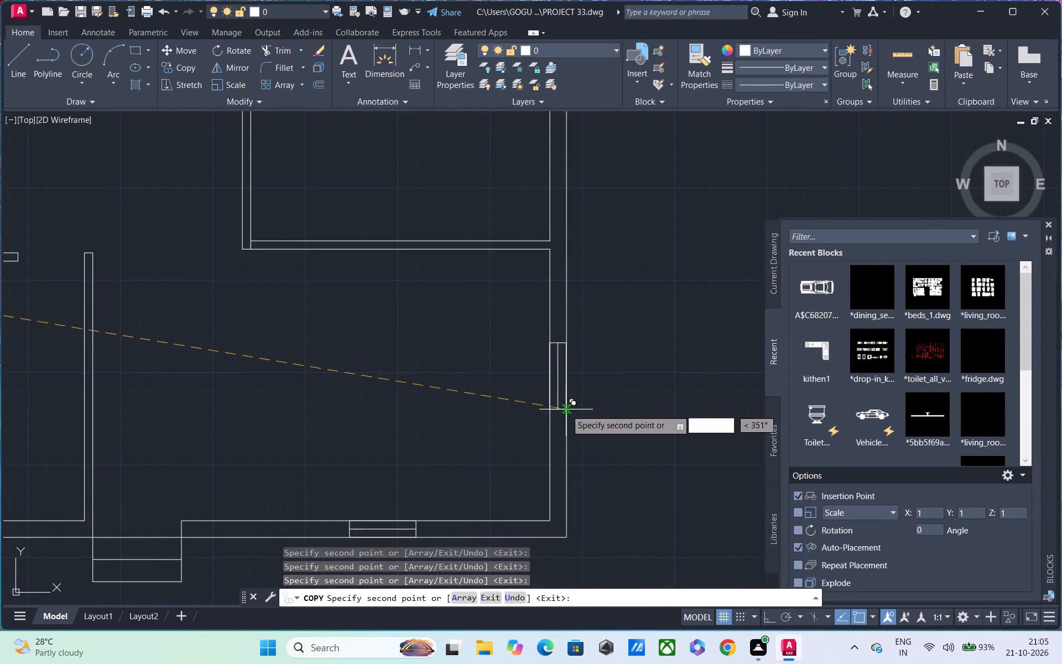
click(568, 409)
middle_drag(575, 399, 565, 627)
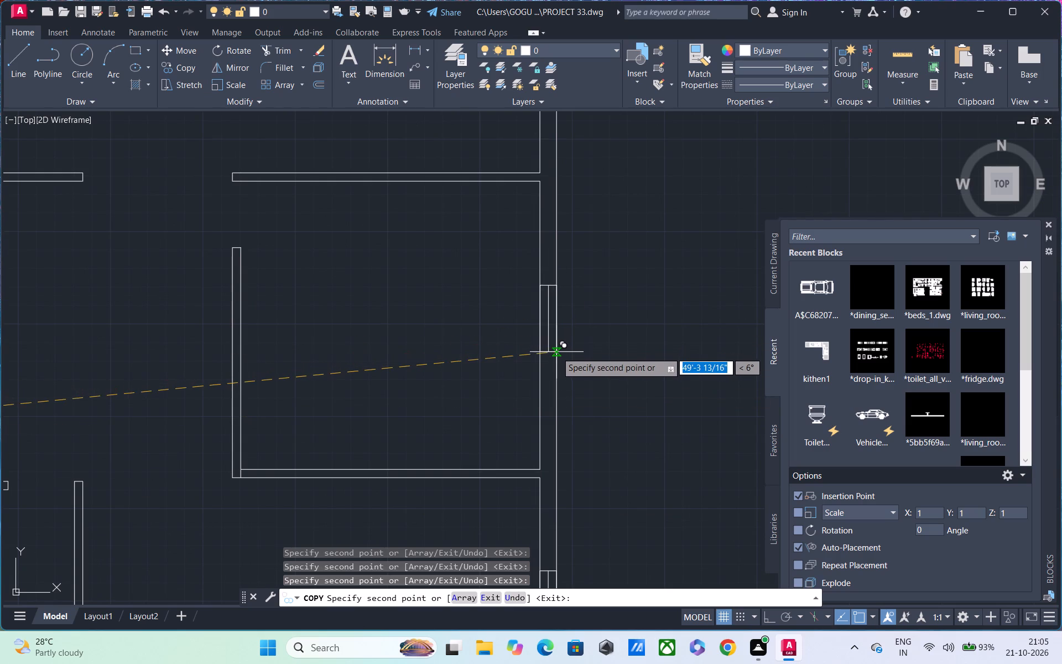
click(556, 352)
scroll(559, 341, down, 2)
middle_drag(561, 397, 555, 619)
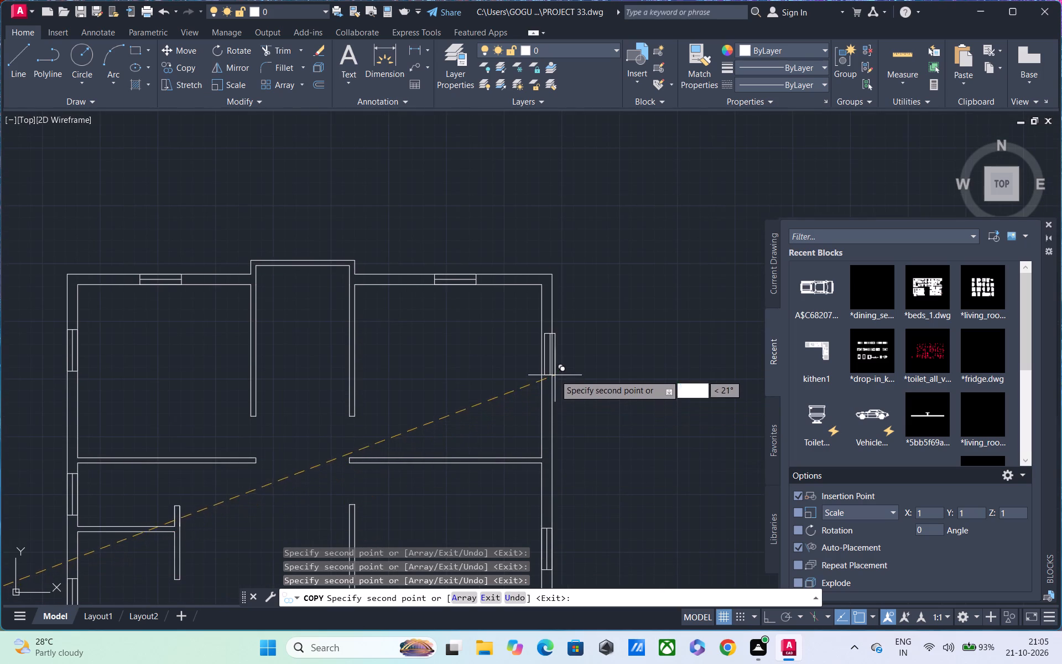
click(551, 366)
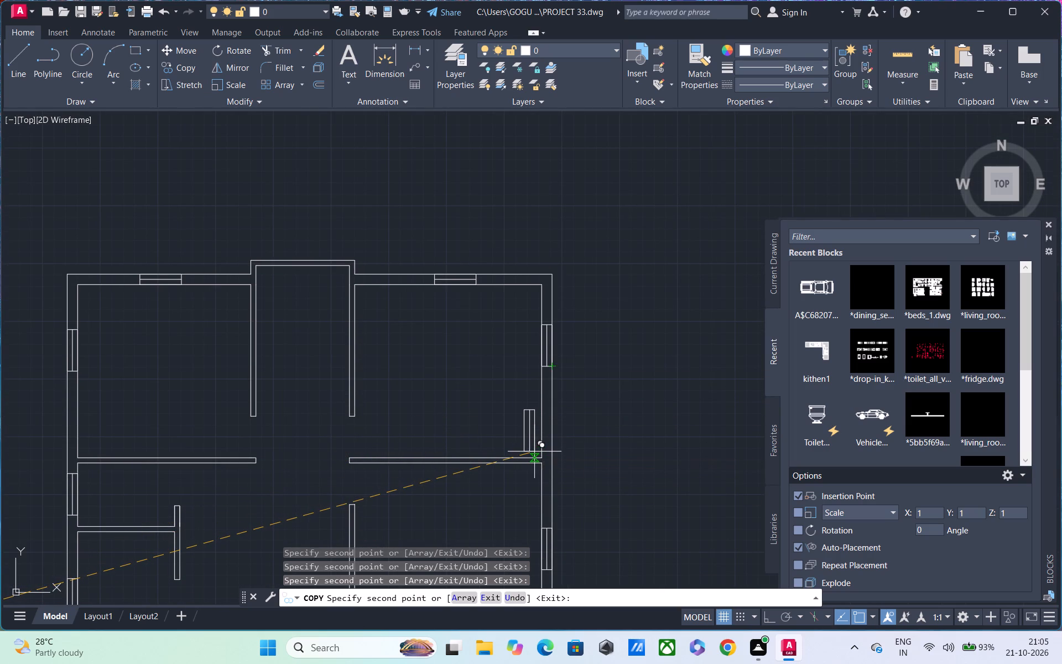
scroll(534, 445, down, 1)
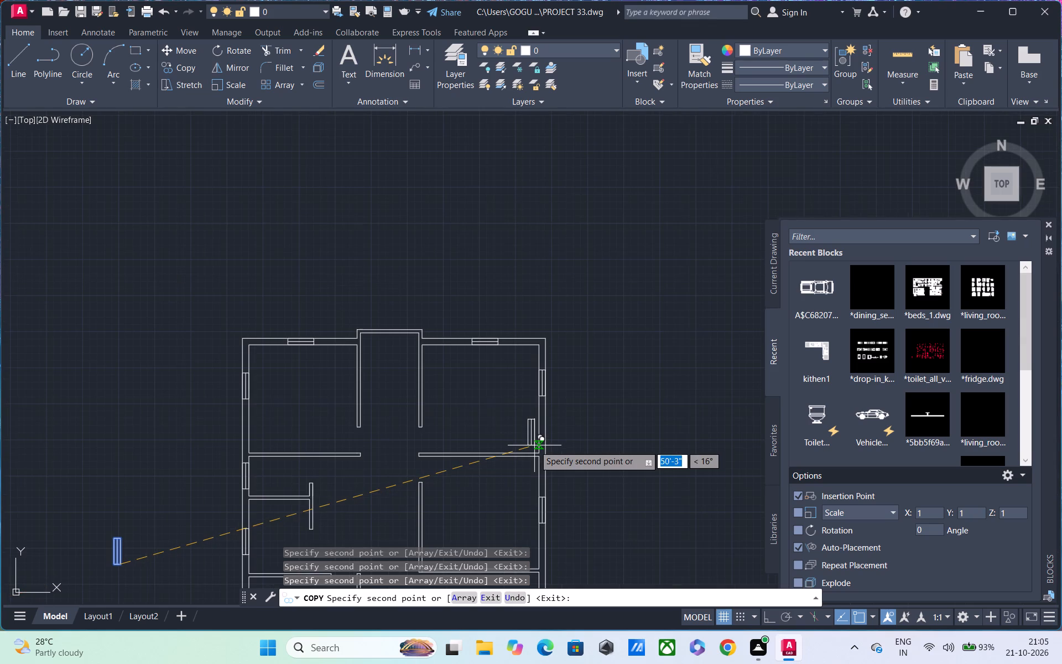
middle_drag(435, 451, 459, 546)
middle_drag(431, 449, 456, 320)
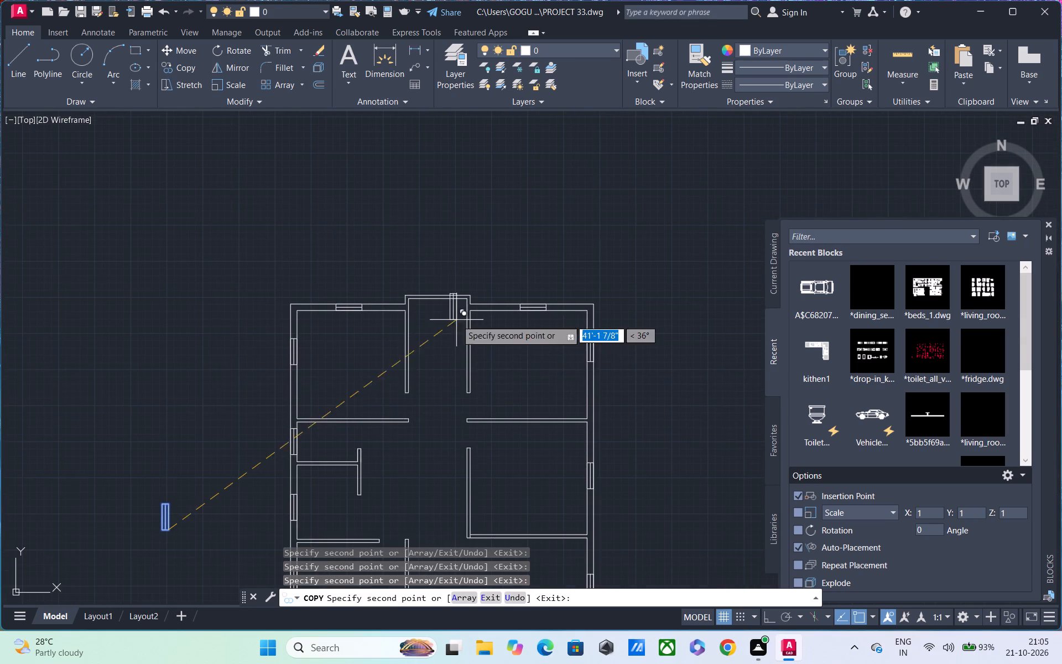
key(space)
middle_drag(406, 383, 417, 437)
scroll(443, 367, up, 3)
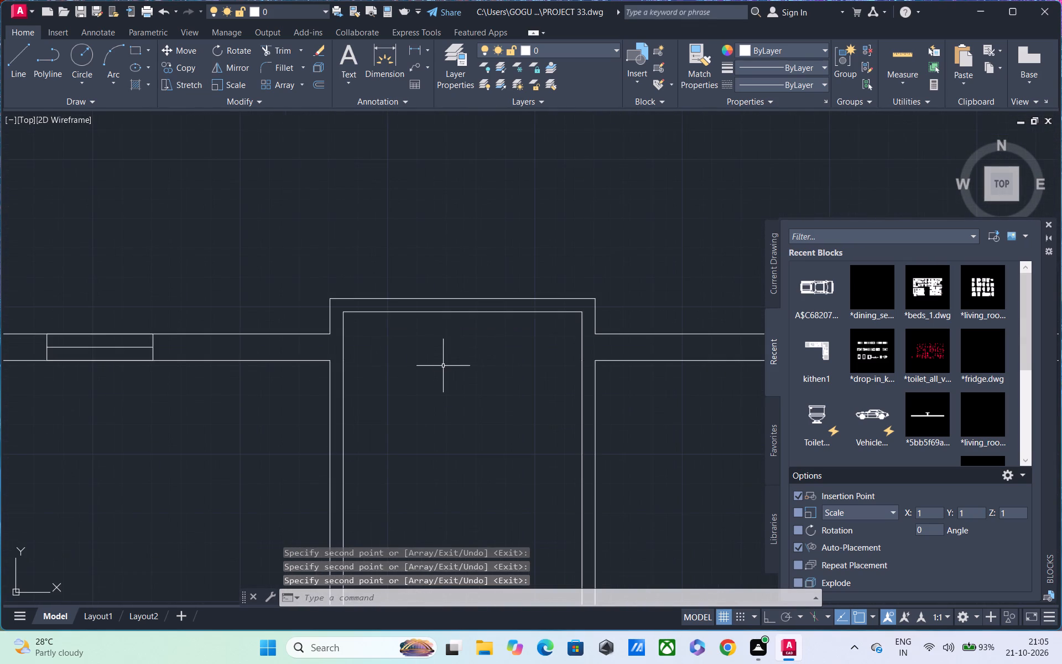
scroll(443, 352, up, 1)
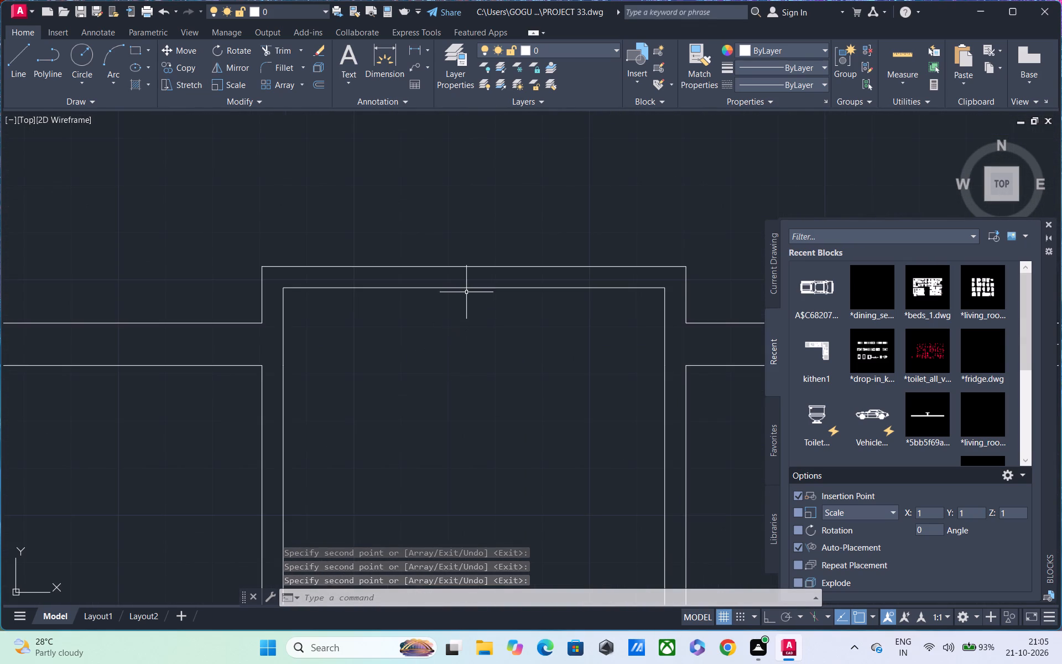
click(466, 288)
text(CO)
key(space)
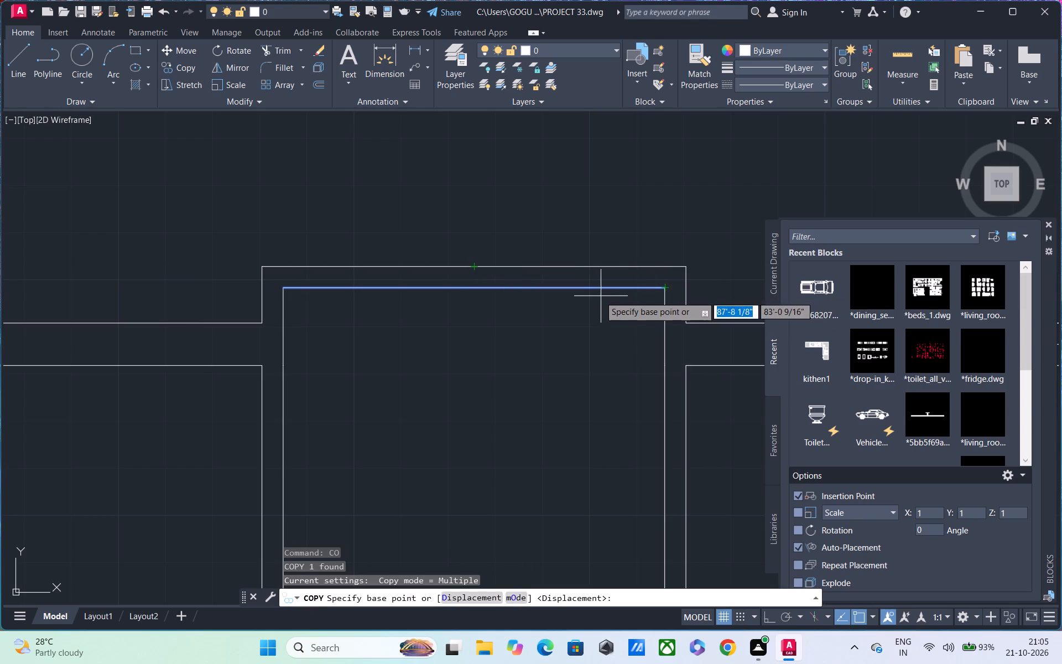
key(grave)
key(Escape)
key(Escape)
Offset the inner top line of the top-wall projection 3' down into the bay.
text(O)
key(space)
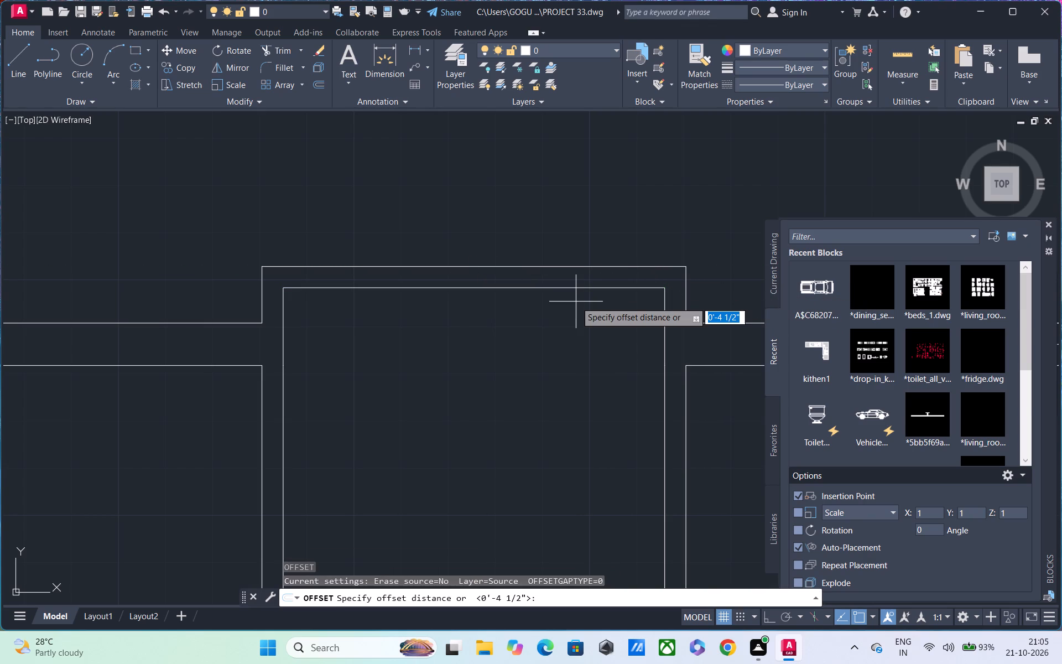
text(3')
key(Return)
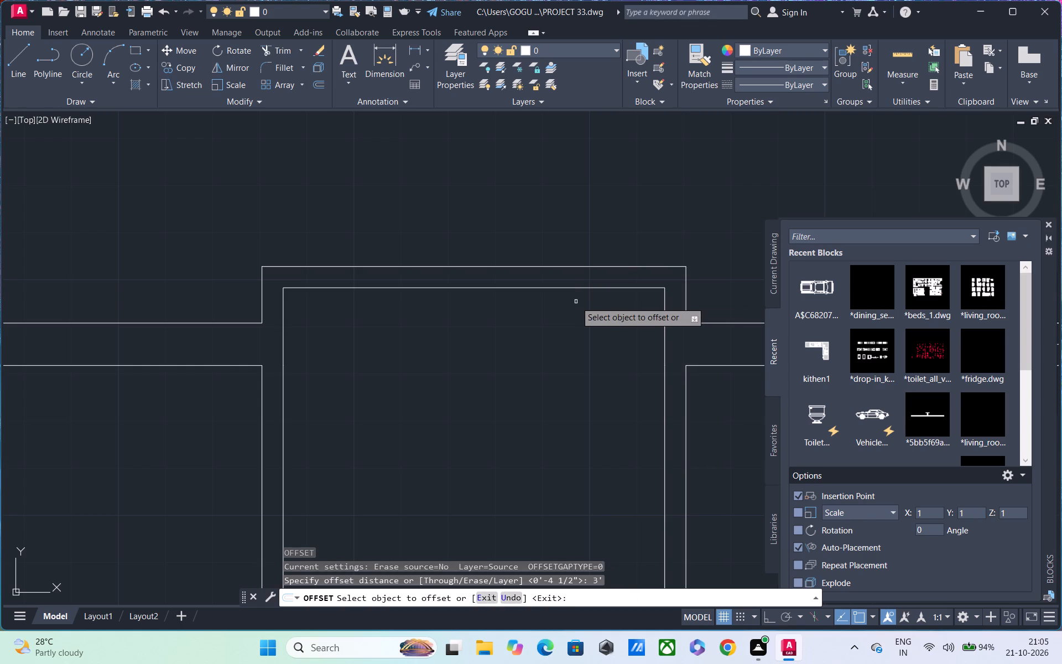
click(579, 287)
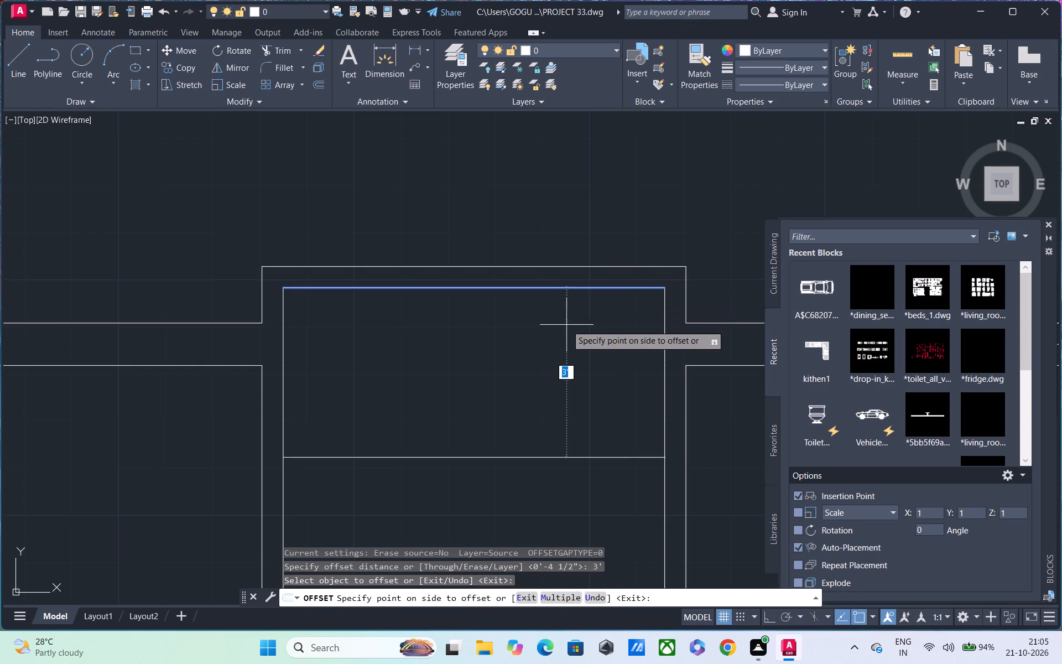
click(560, 340)
middle_drag(541, 400, 550, 296)
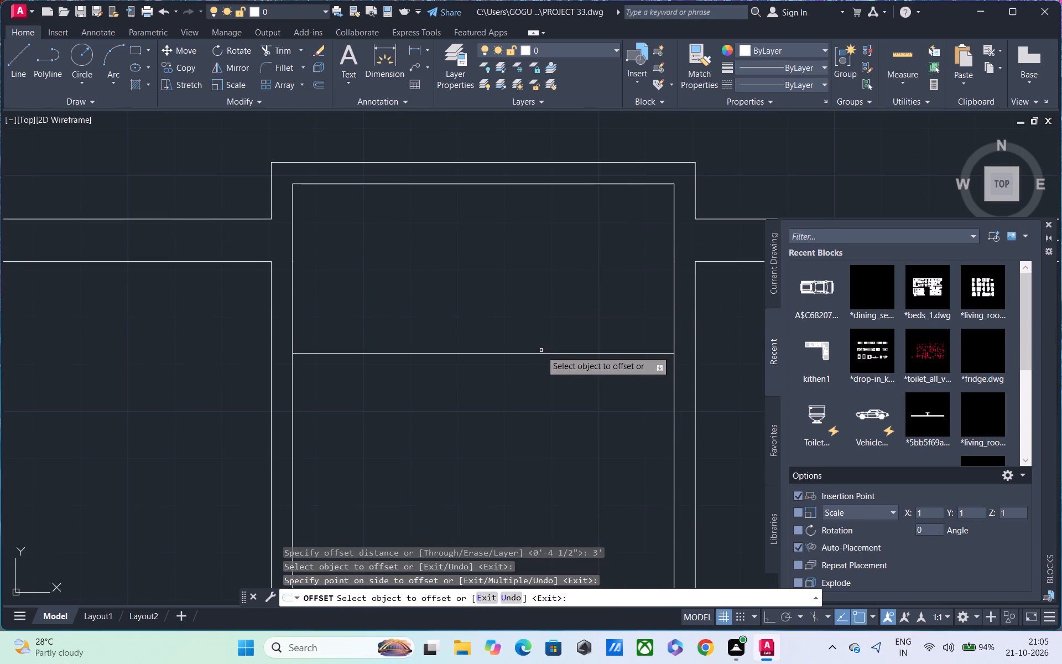
key(Escape)
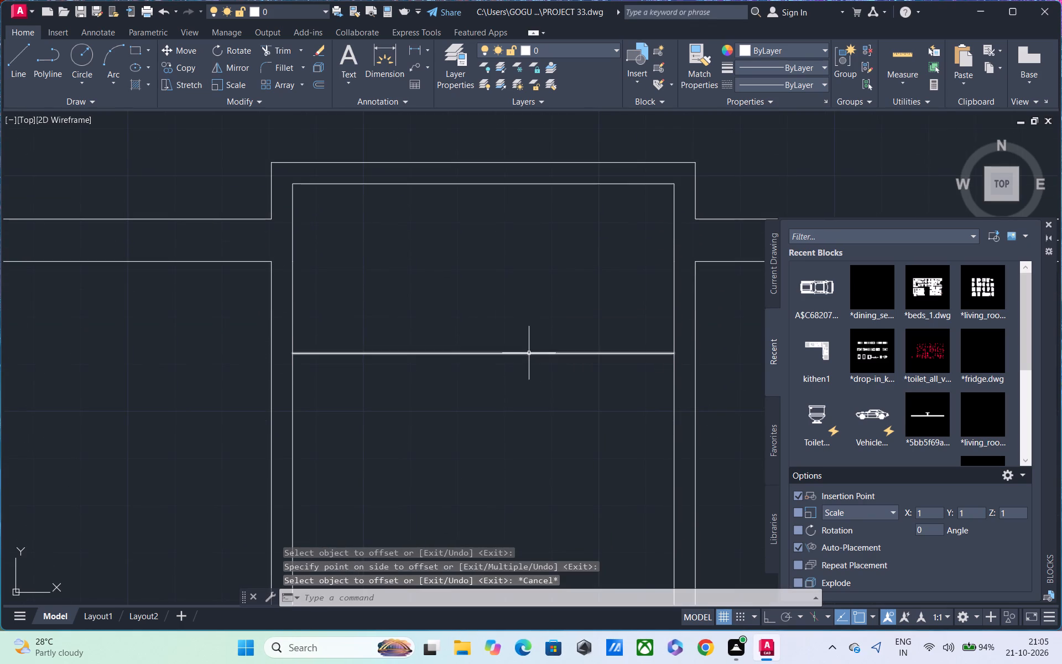
Copy the offset line straight down about 7'-5" with Ortho on, near the lower ends of the bay's side walls.
click(529, 352)
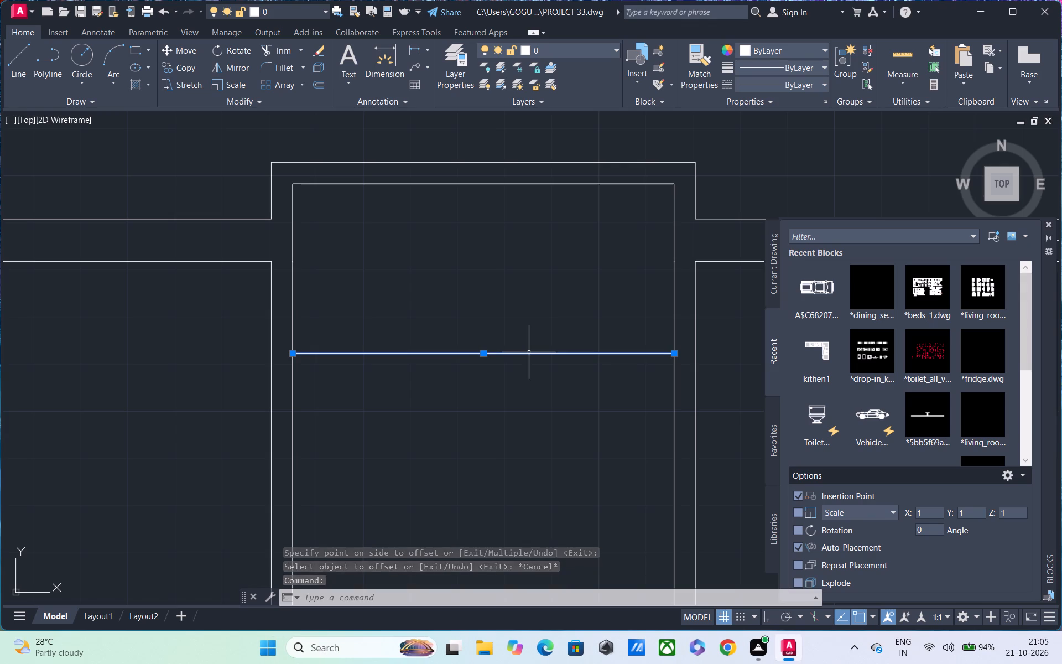
text(CO)
key(space)
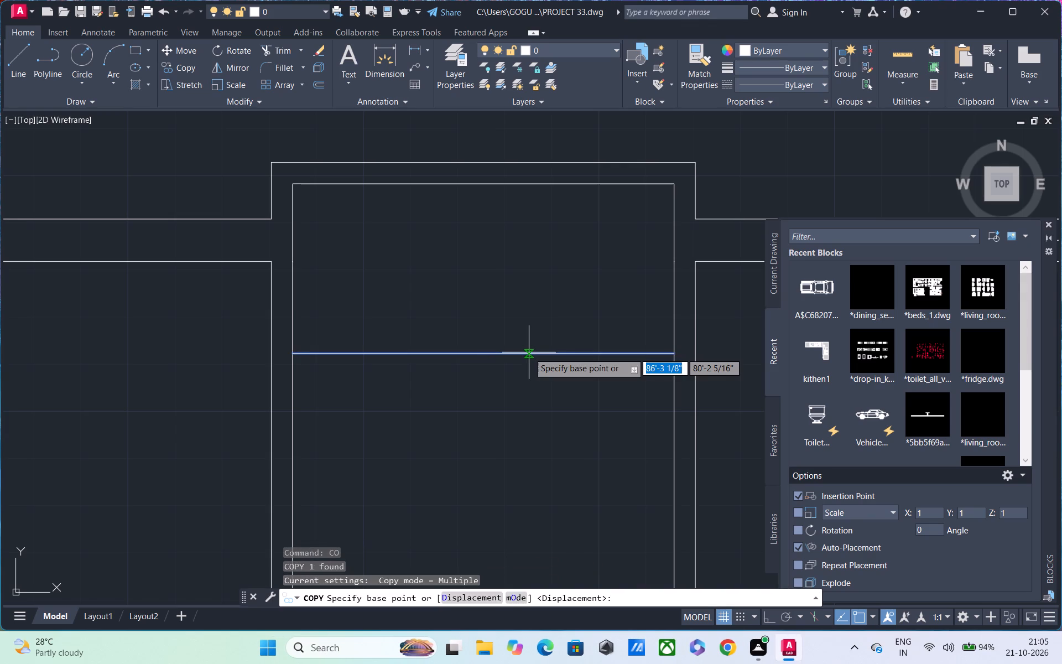
click(674, 352)
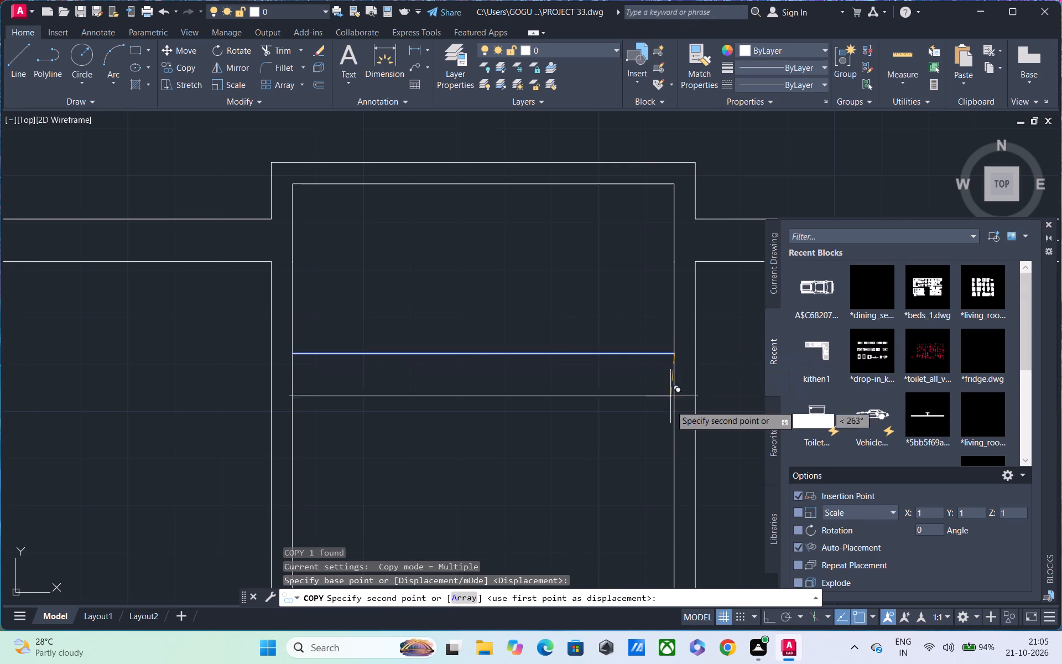
scroll(670, 420, down, 2)
middle_drag(670, 421, 680, 296)
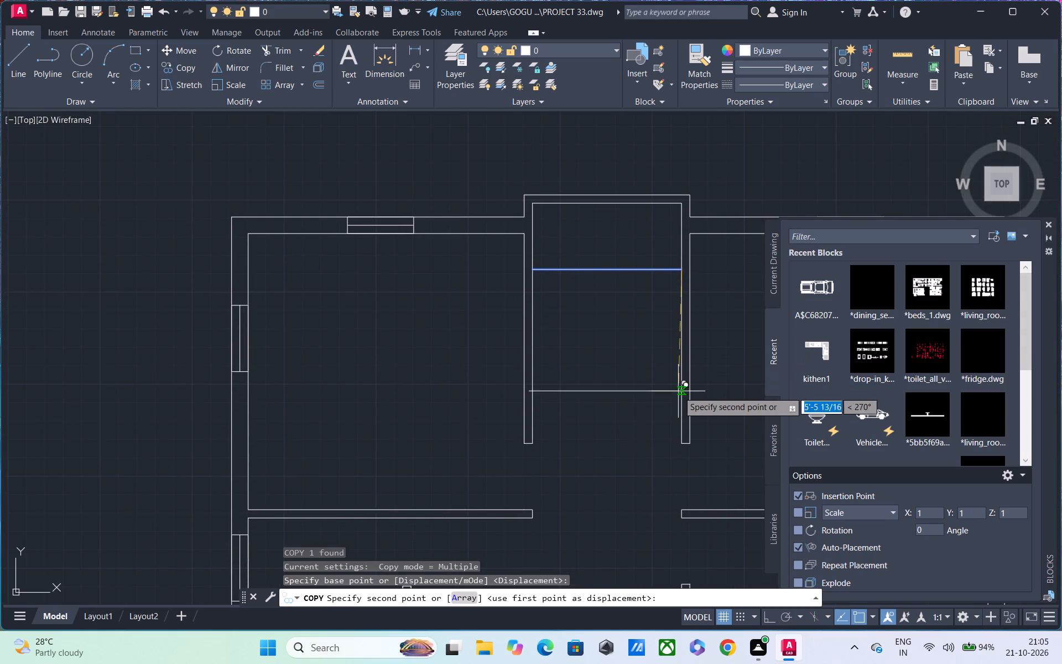
scroll(674, 394, up, 2)
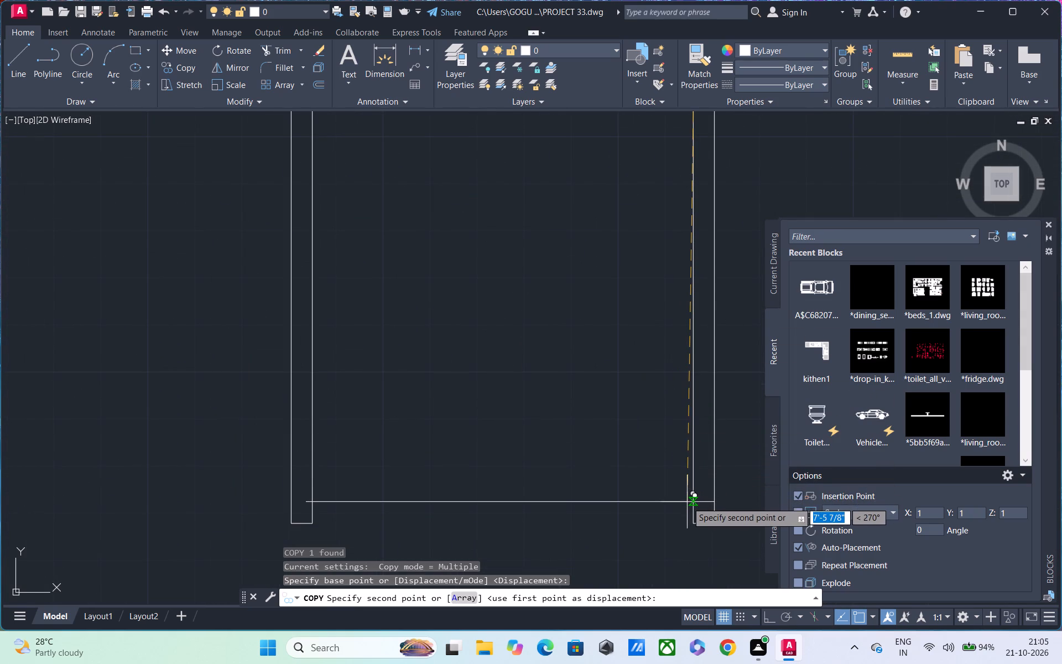
key(F8)
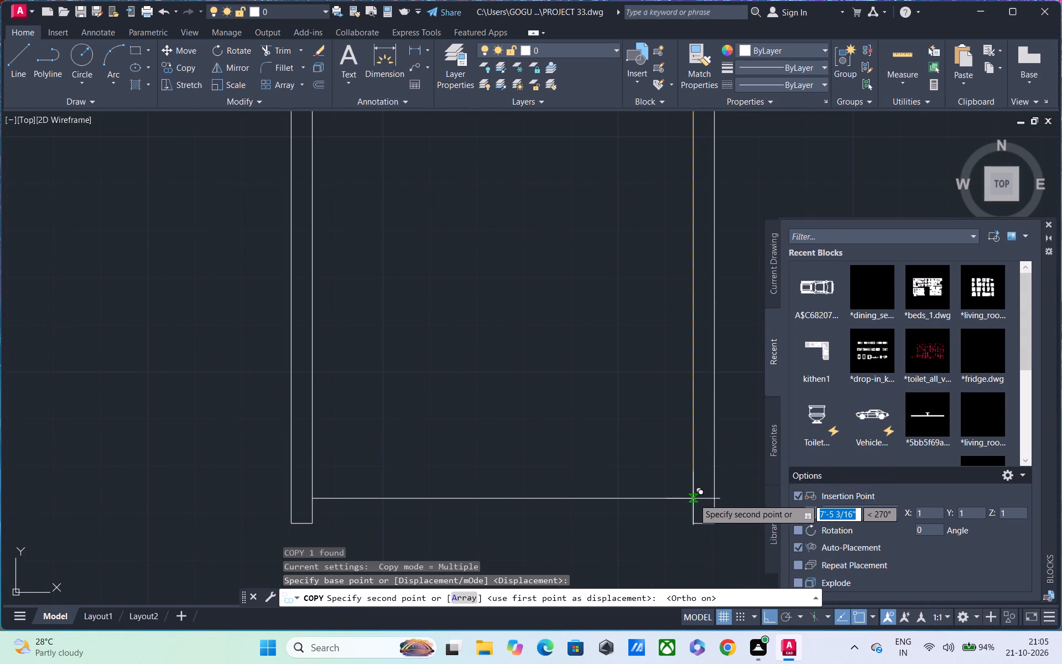
click(694, 499)
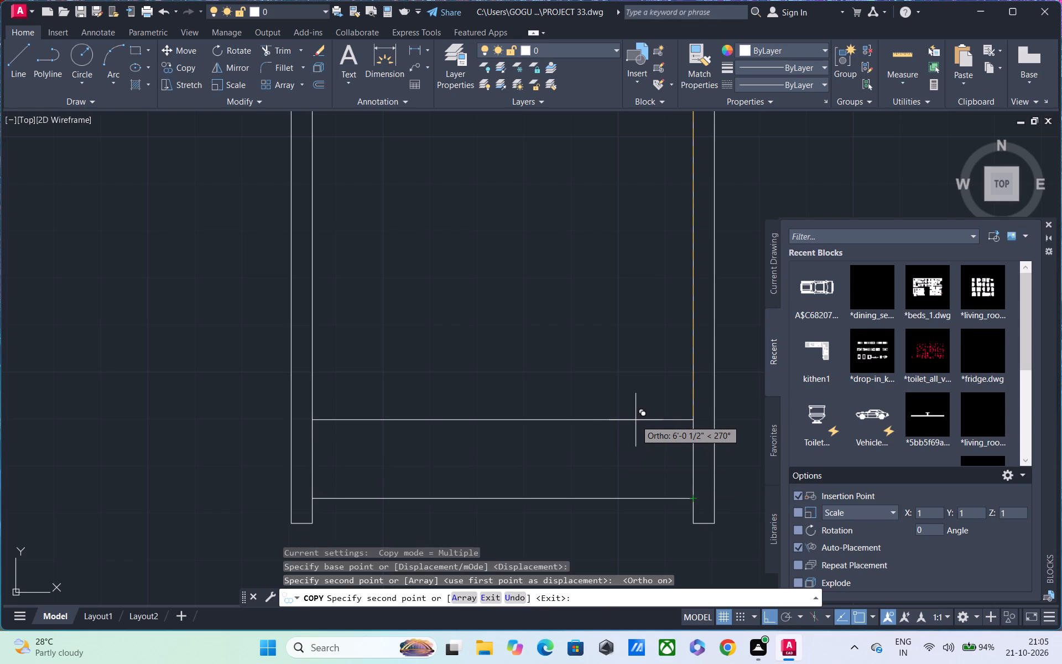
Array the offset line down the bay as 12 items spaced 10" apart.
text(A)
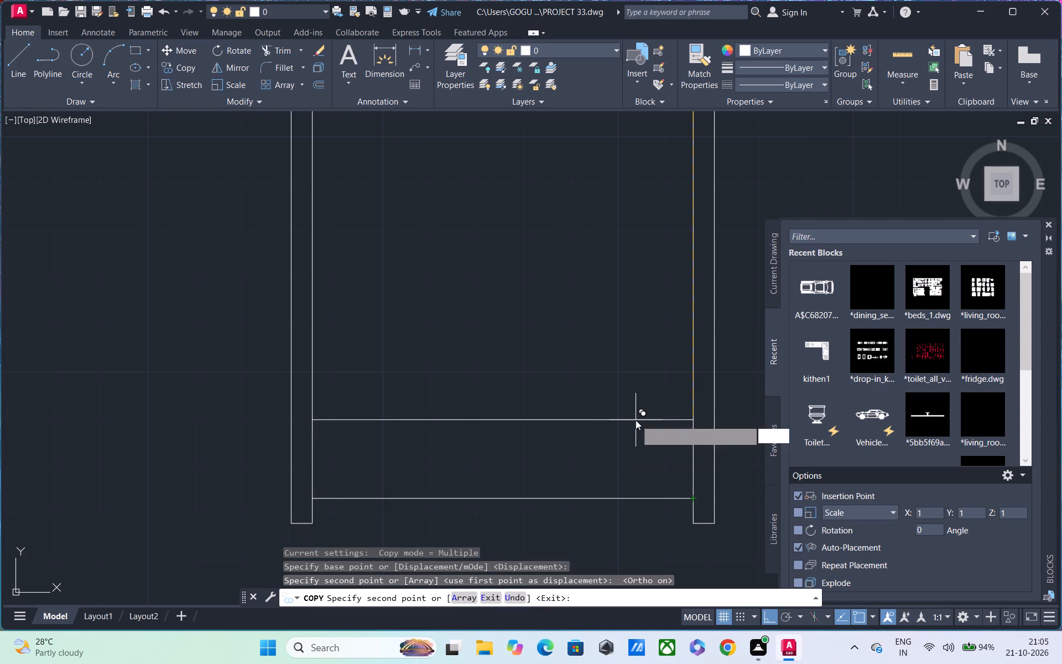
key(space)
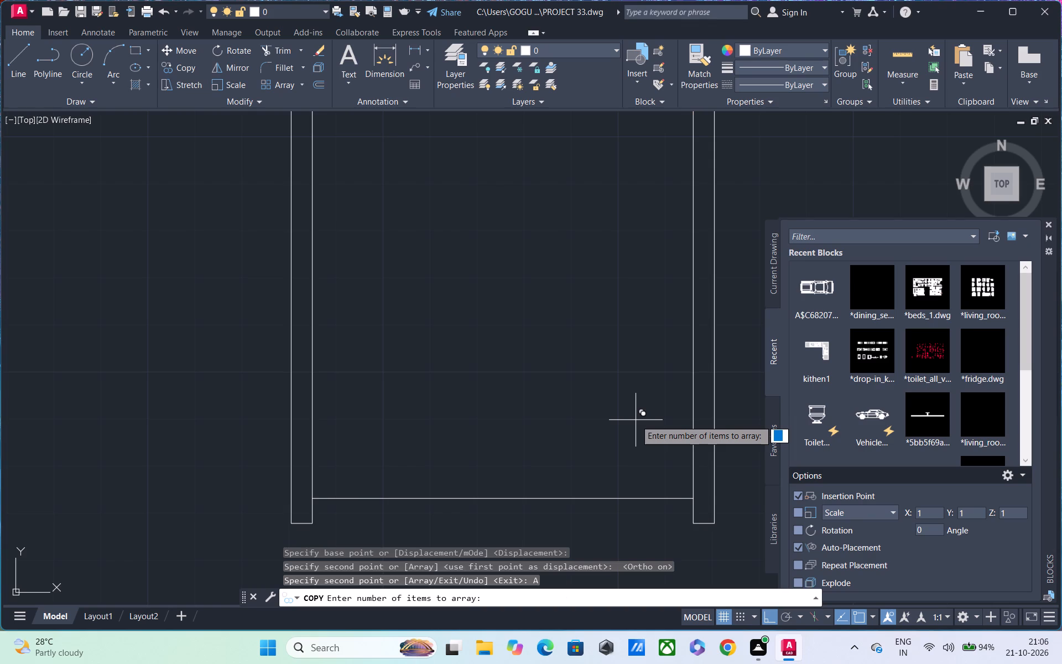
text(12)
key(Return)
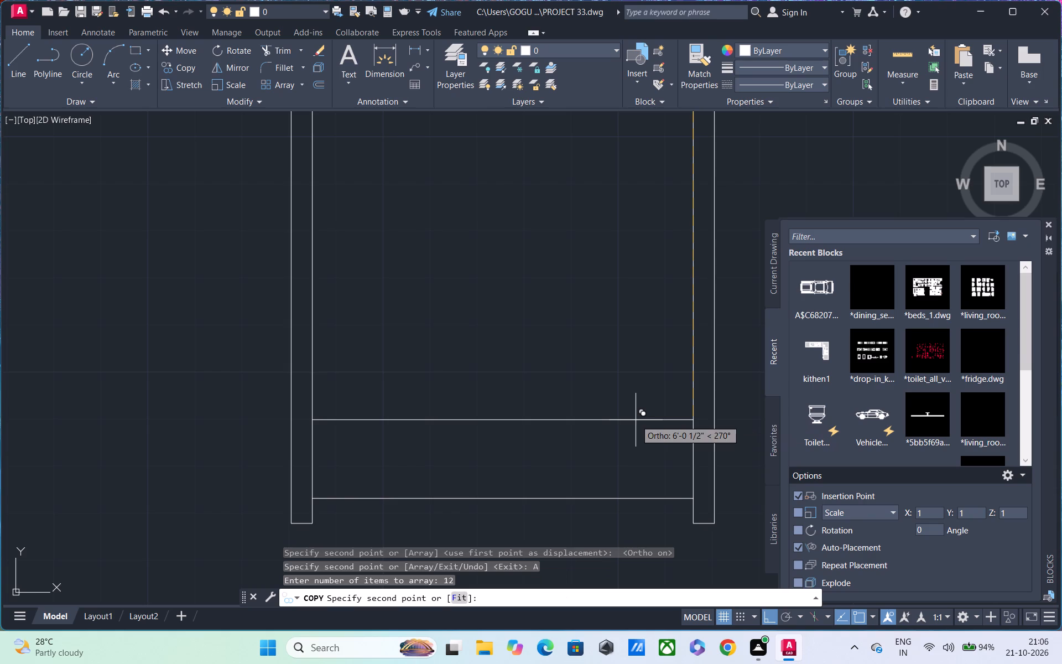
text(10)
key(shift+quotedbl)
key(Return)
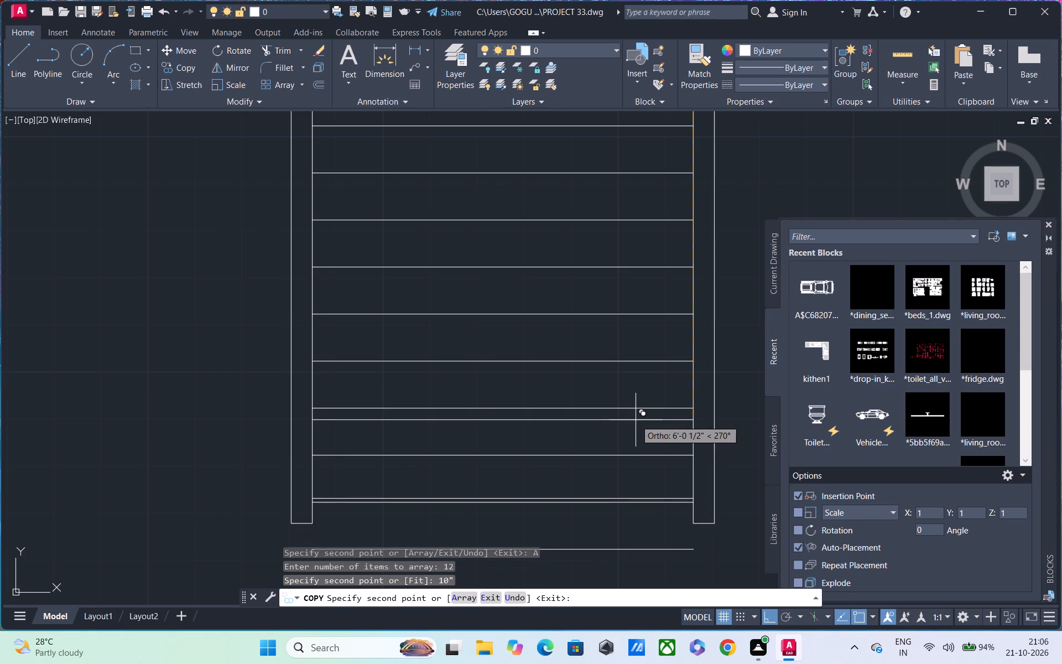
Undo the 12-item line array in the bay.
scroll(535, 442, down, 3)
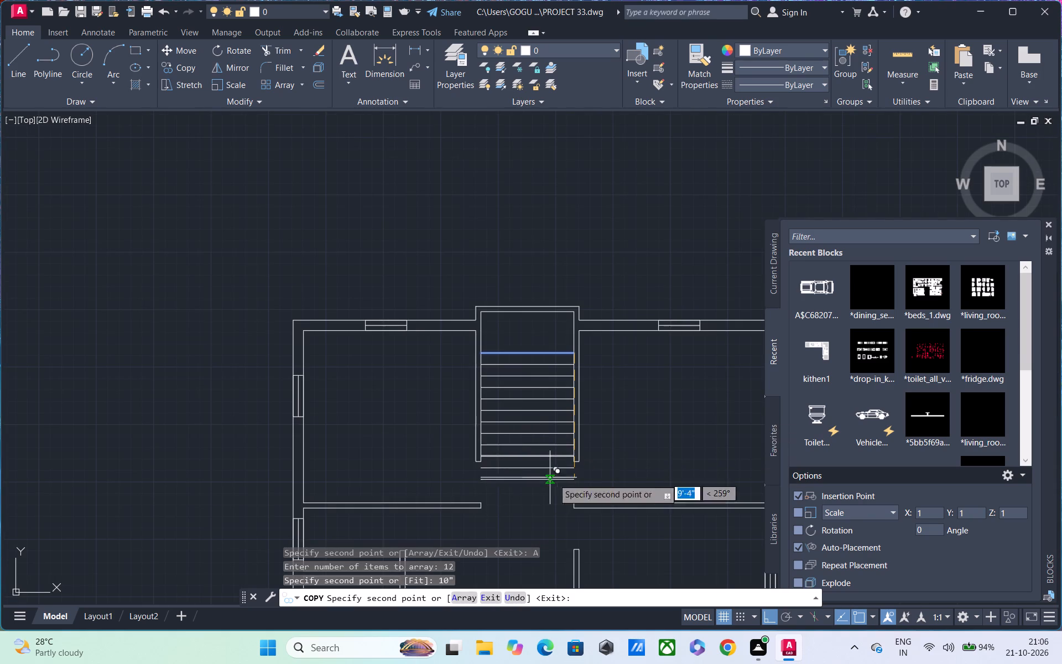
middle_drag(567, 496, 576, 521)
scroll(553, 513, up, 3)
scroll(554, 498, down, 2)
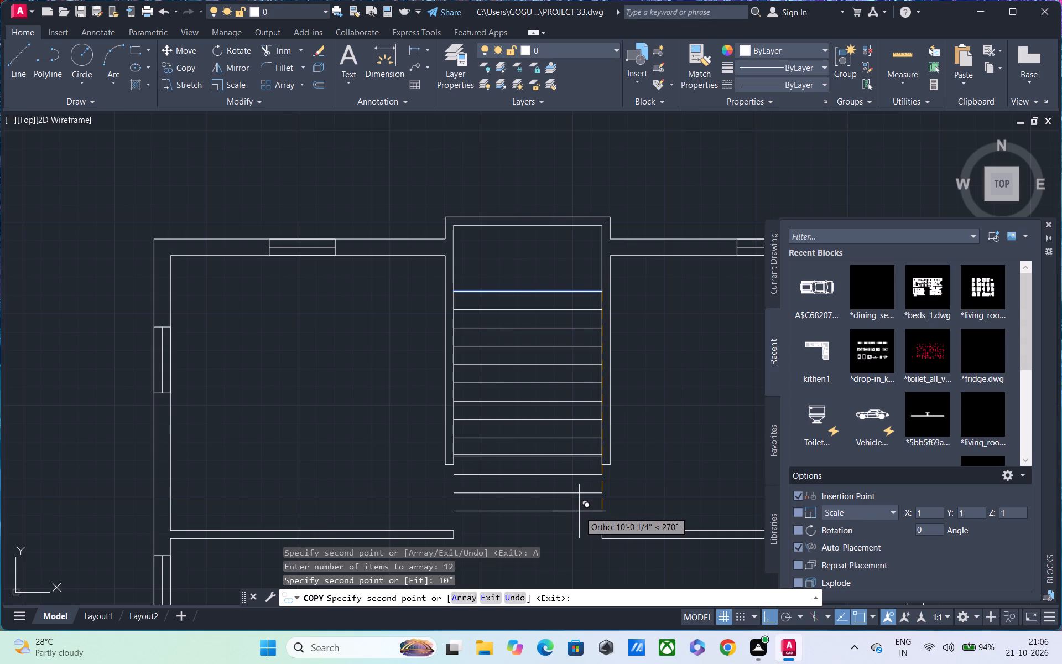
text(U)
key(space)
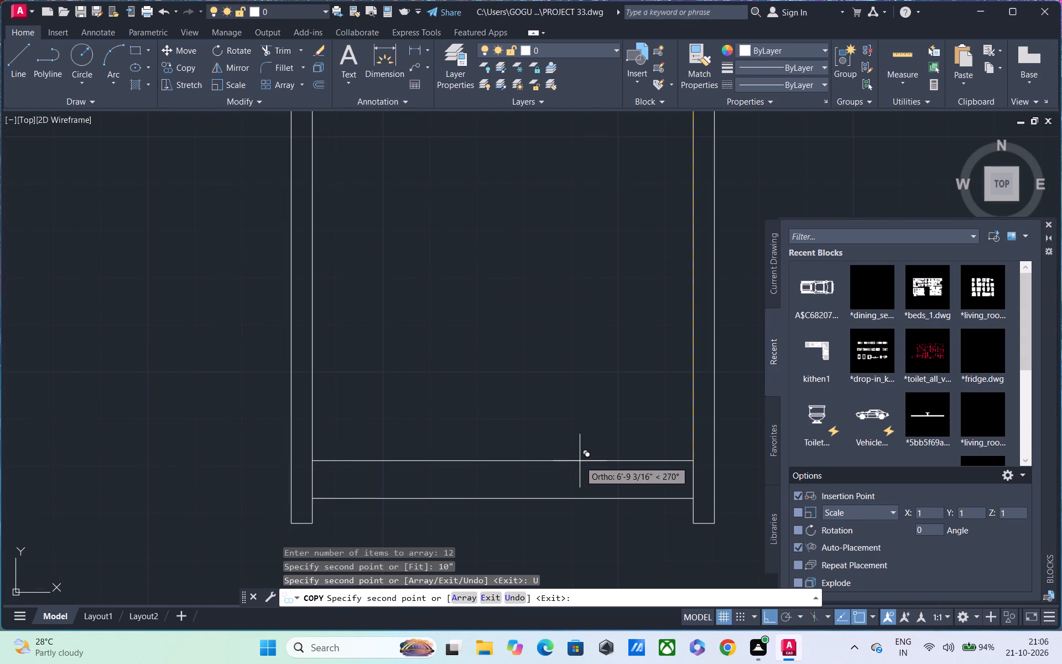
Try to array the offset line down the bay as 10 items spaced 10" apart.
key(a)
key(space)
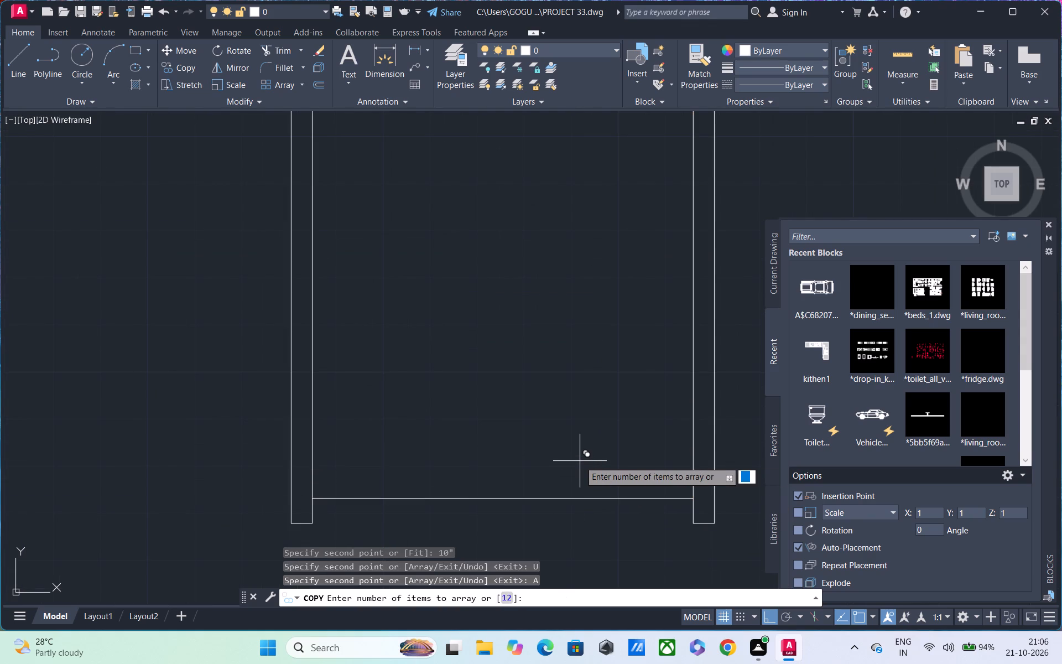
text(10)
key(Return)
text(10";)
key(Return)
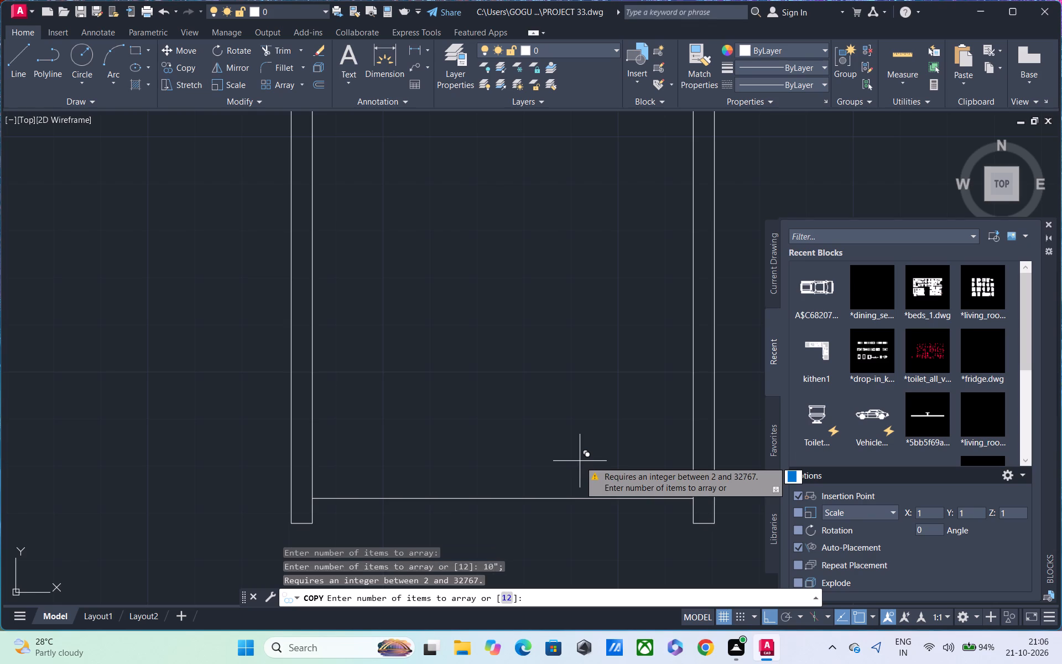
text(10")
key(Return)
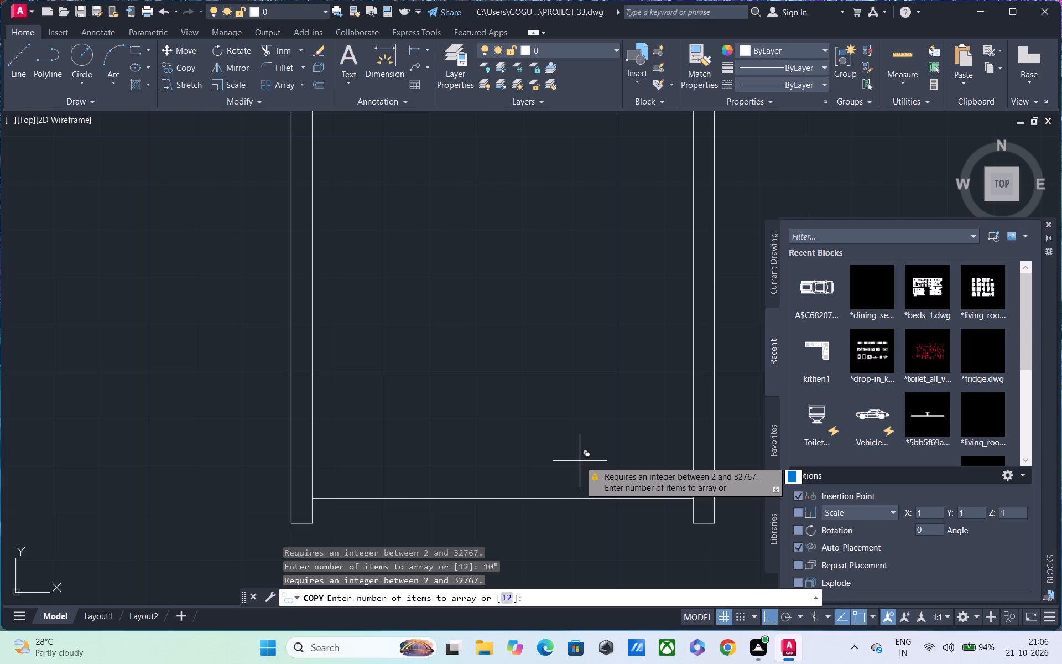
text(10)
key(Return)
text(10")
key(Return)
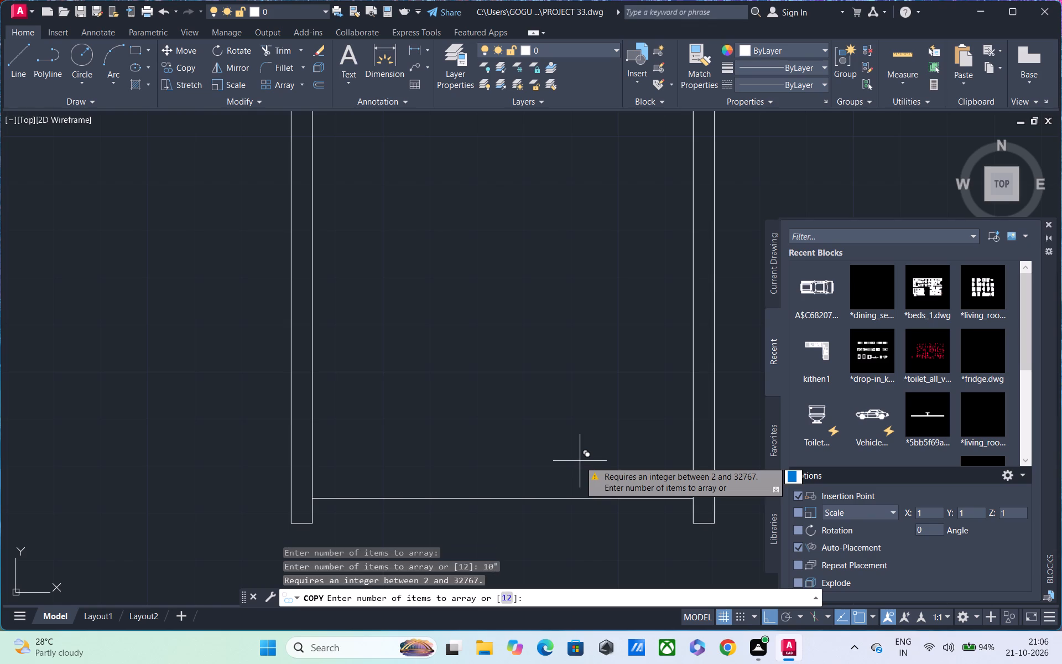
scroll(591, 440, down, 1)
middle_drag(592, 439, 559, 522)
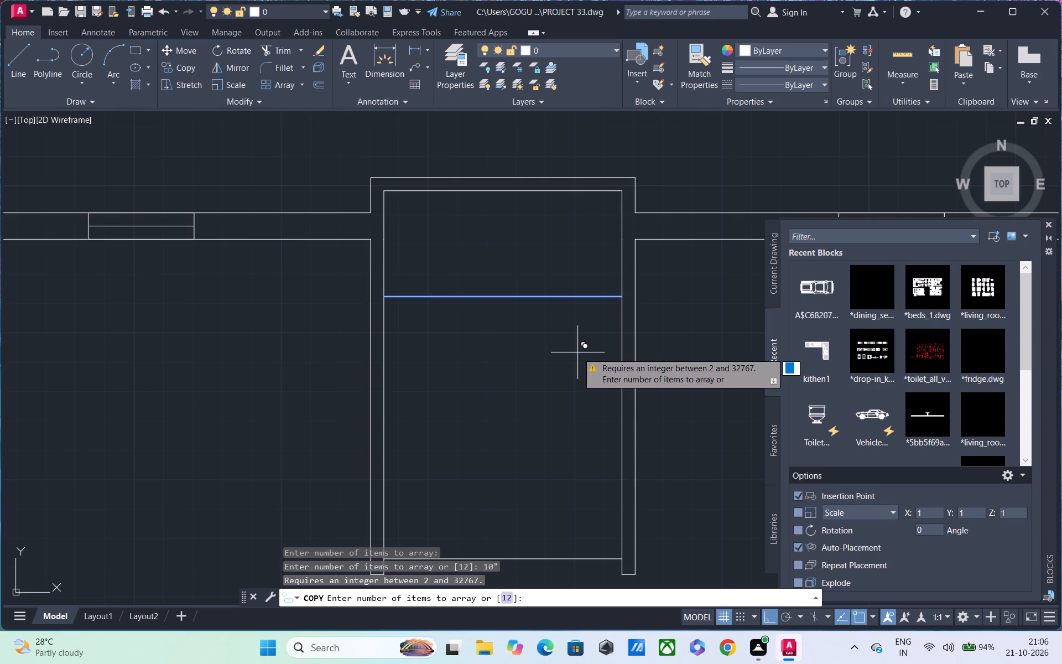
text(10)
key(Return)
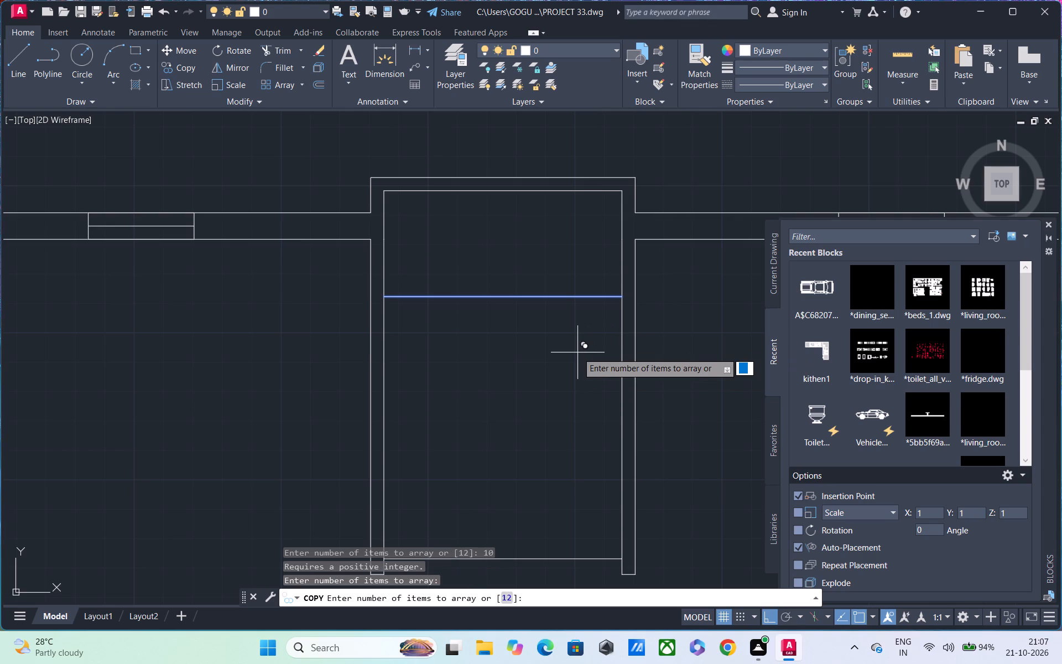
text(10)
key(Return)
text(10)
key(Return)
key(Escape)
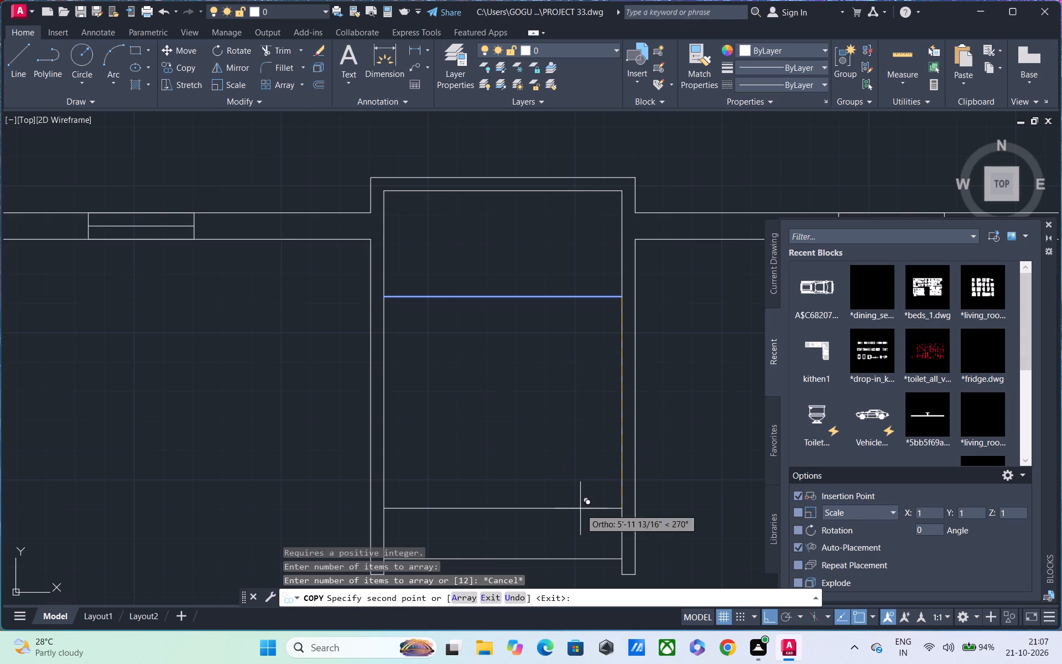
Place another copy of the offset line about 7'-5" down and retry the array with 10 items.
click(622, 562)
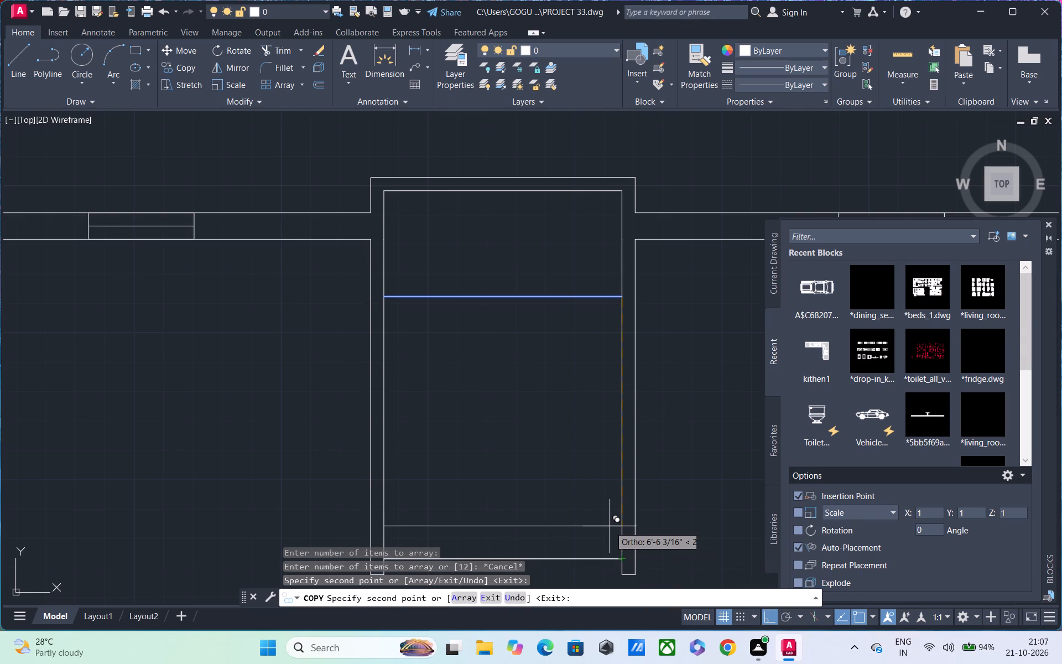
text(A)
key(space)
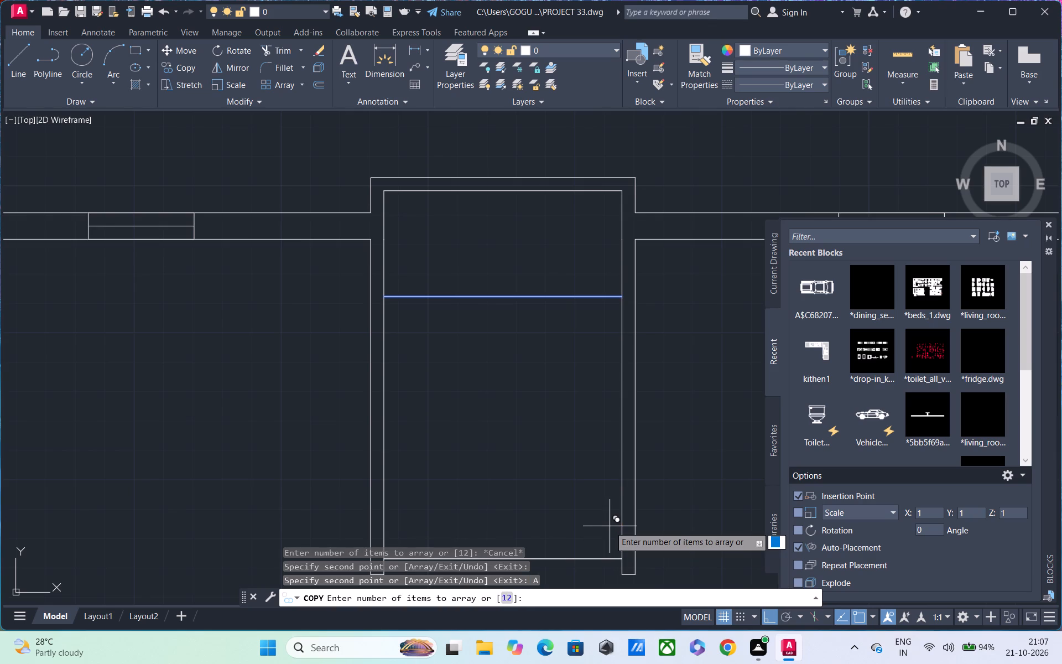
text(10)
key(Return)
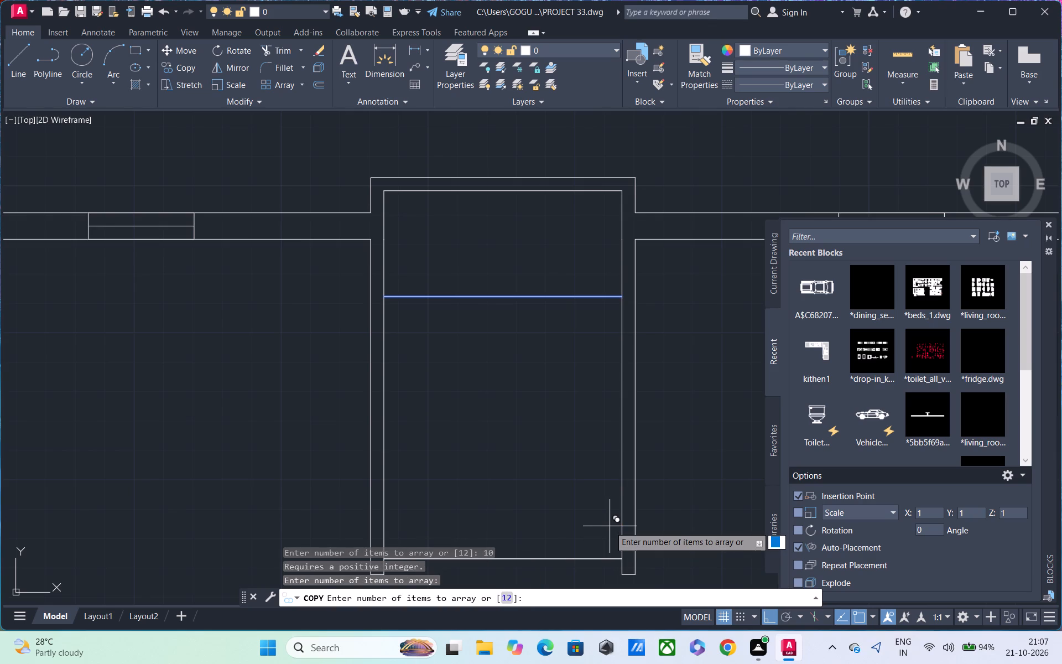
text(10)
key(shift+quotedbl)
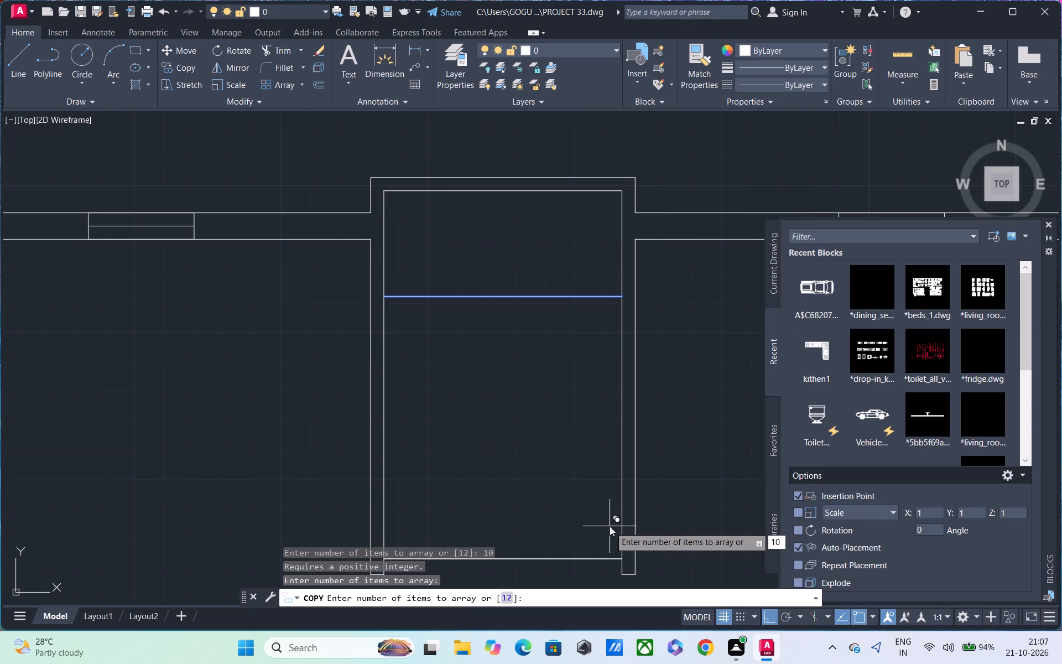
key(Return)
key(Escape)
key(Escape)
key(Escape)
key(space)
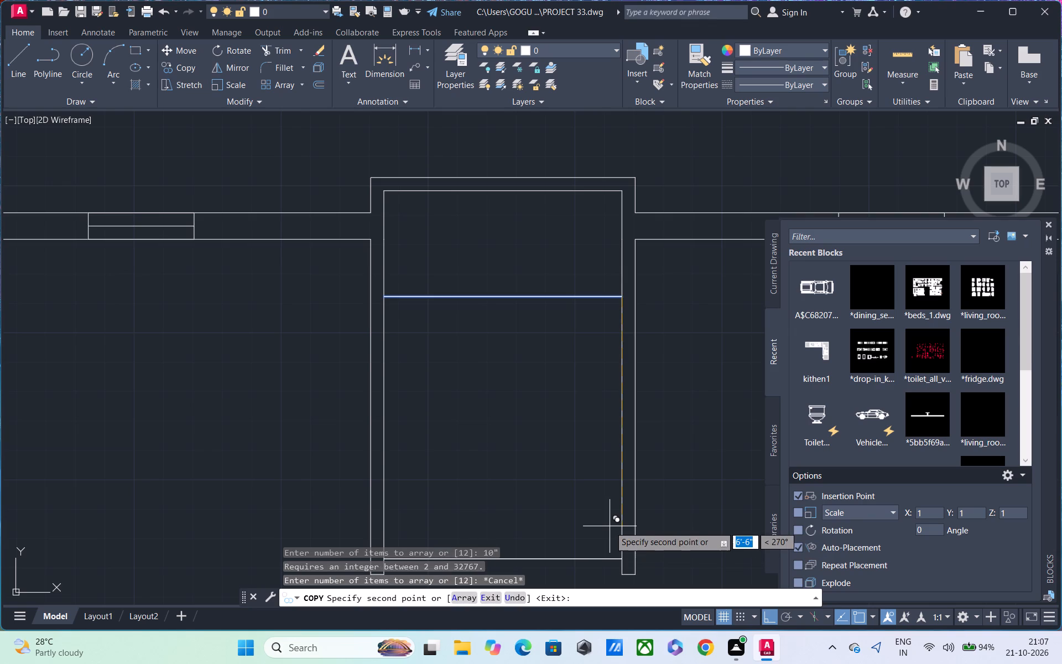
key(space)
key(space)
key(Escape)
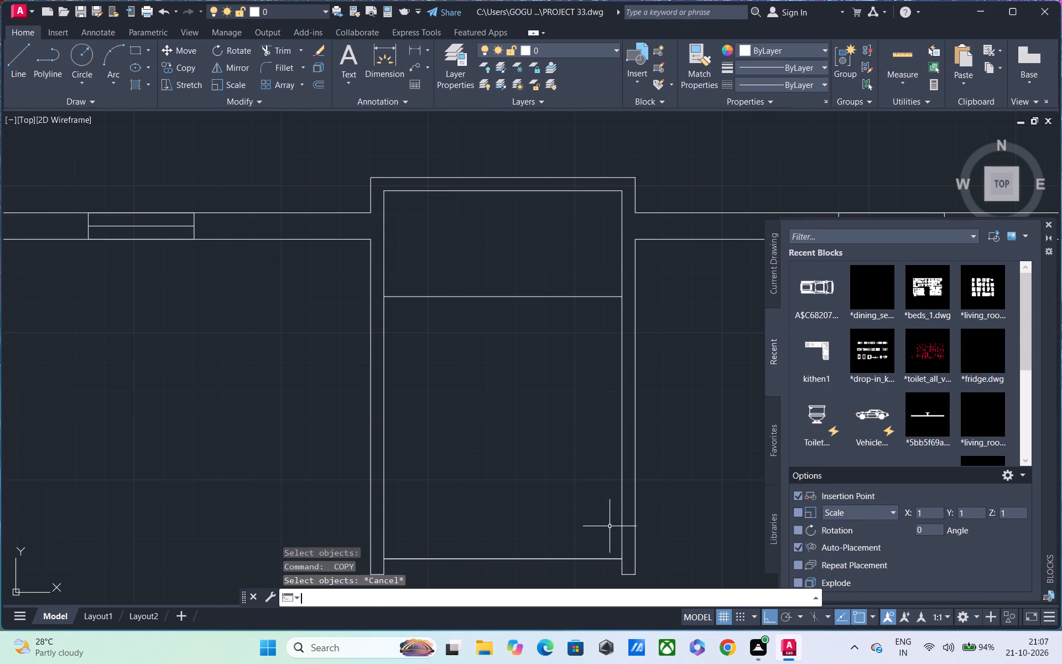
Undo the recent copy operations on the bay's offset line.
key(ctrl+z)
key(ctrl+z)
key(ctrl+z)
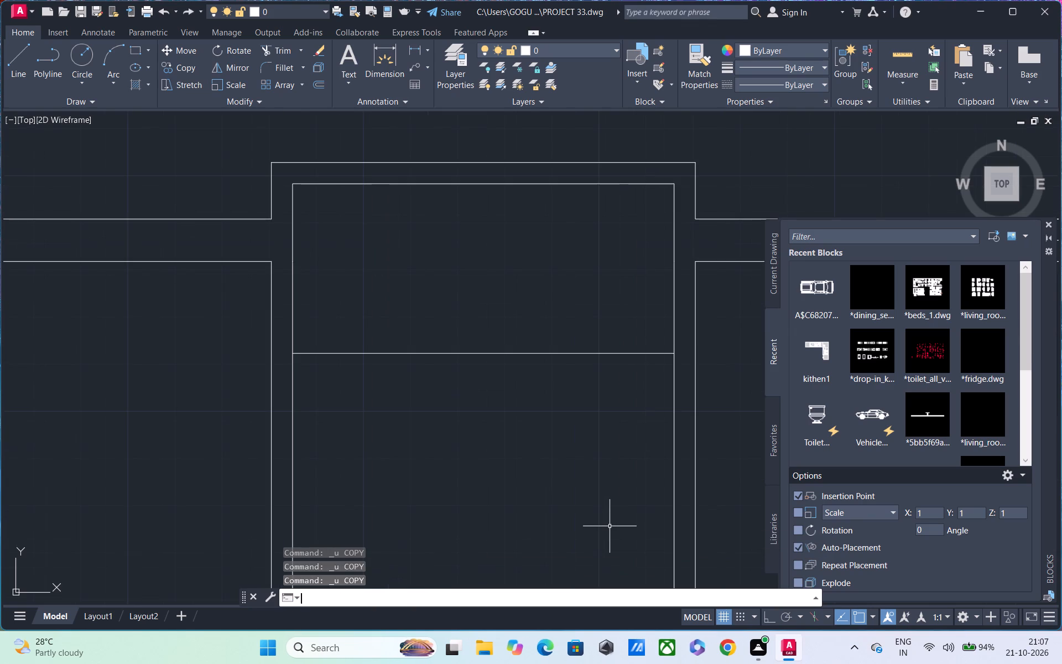
Copy the bay's offset line straight down about 7'-5" from its right endpoint with Ortho on, near the side walls' lower ends.
click(624, 354)
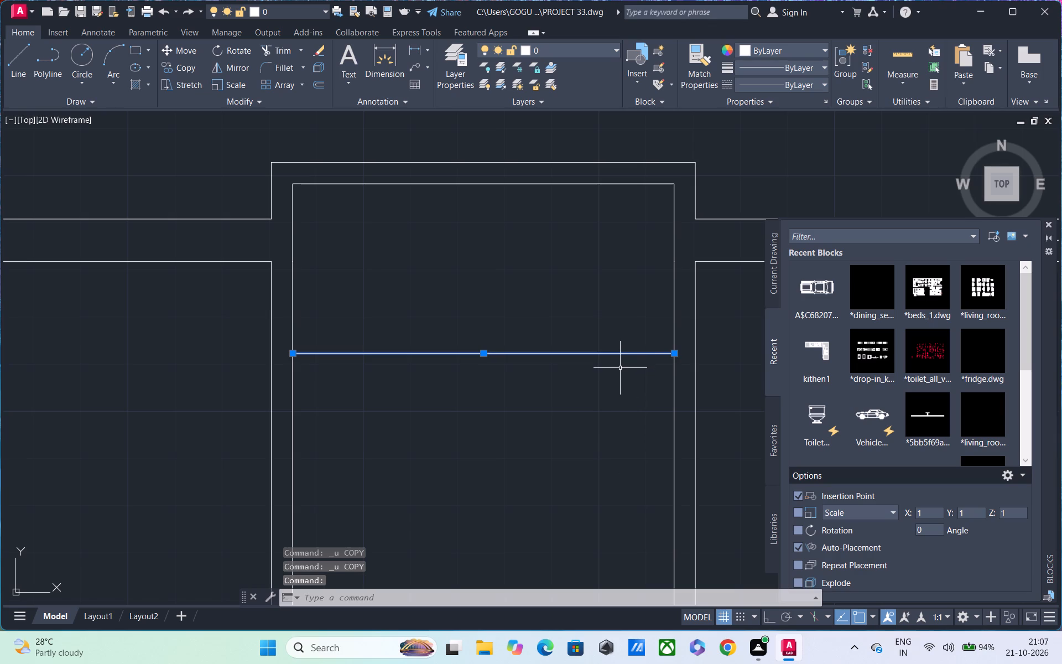
text(CO)
key(space)
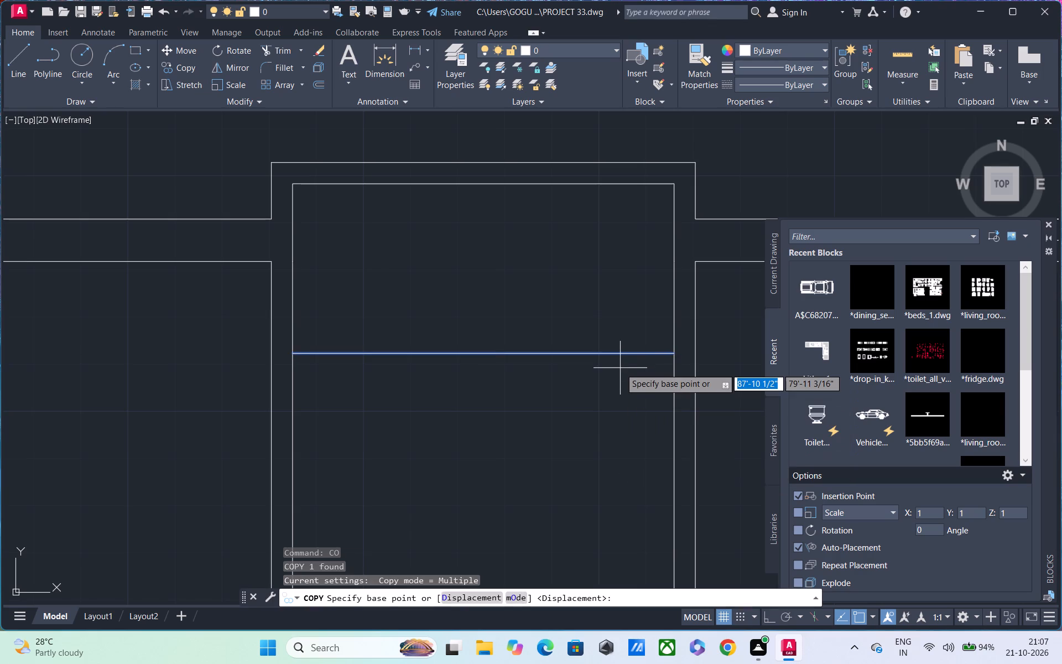
click(670, 352)
scroll(670, 409, down, 3)
middle_drag(670, 410, 696, 293)
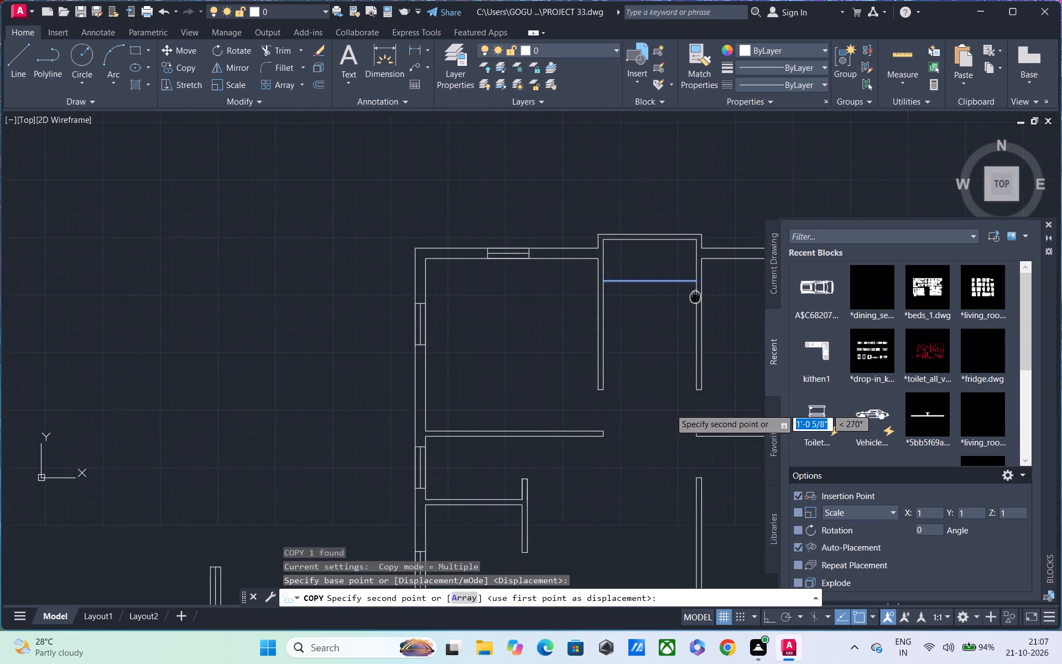
middle_drag(696, 293, 697, 284)
scroll(696, 369, up, 4)
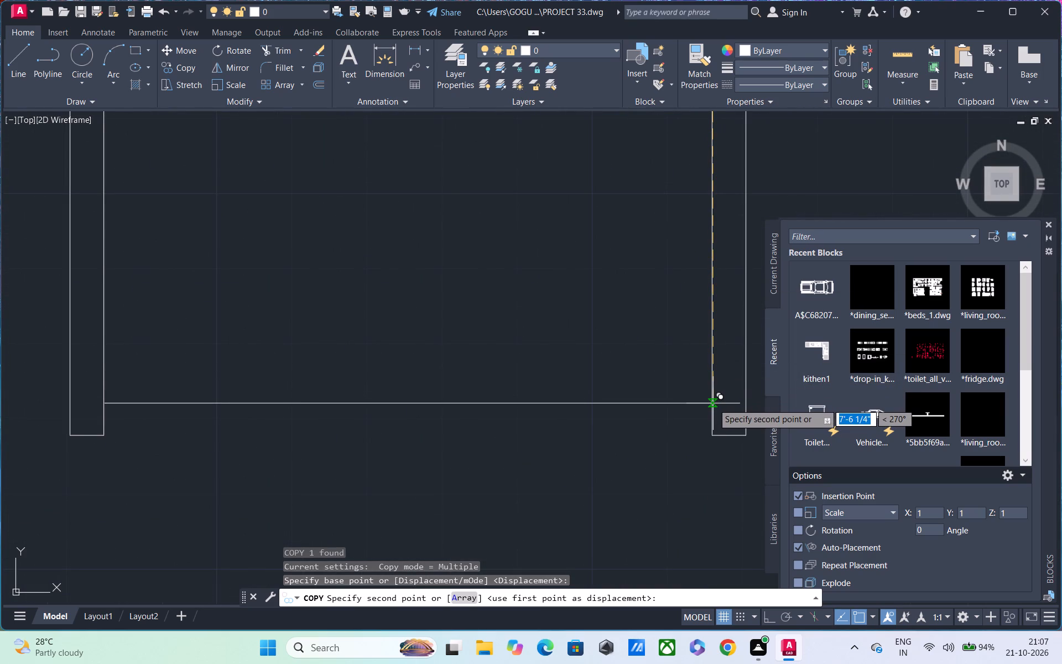
key(F8)
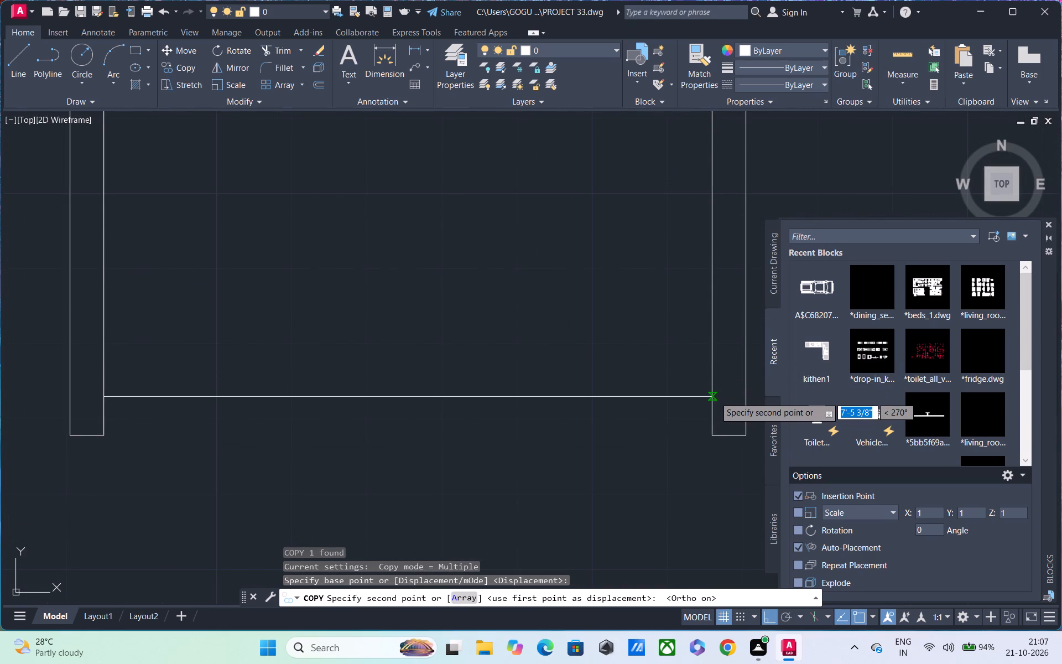
click(715, 397)
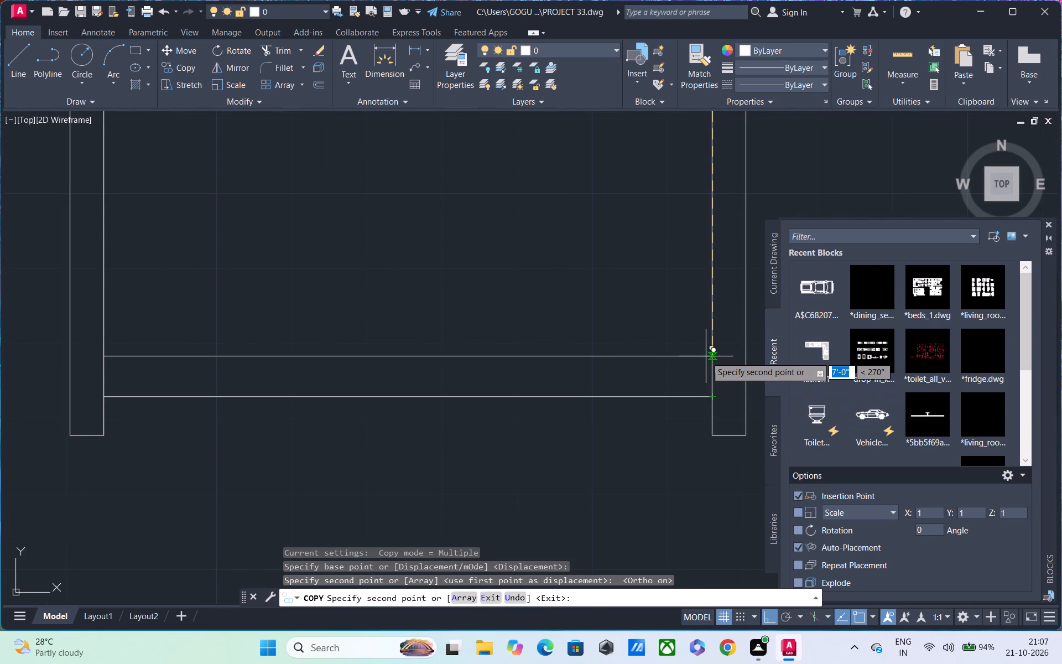
Array the offset line down the bay as 10 items spaced 10" apart to form the stair treads.
text(A)
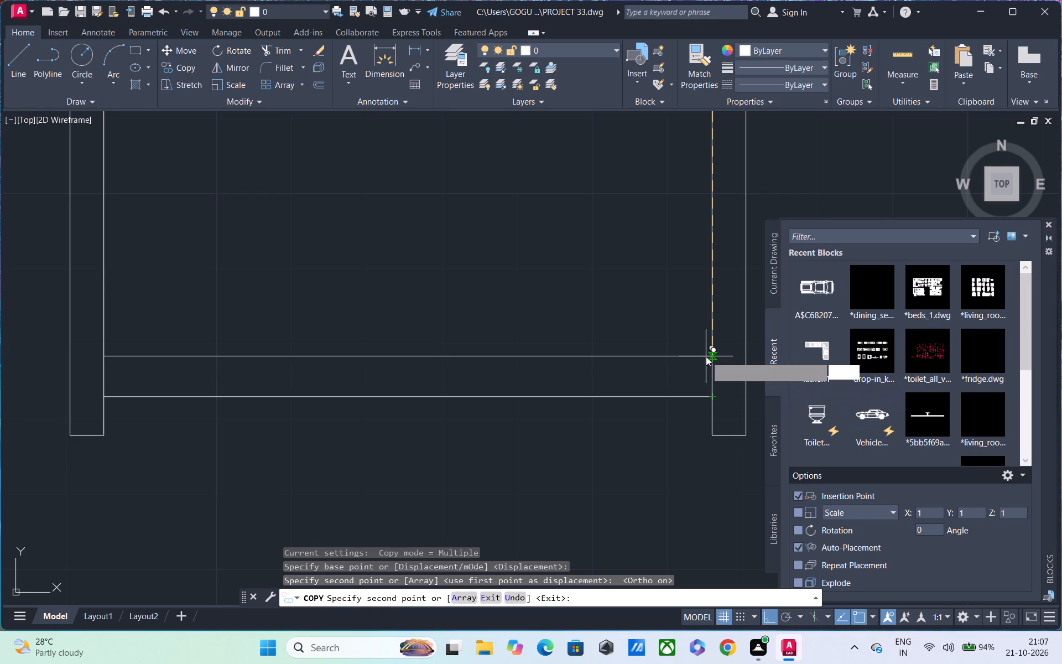
key(space)
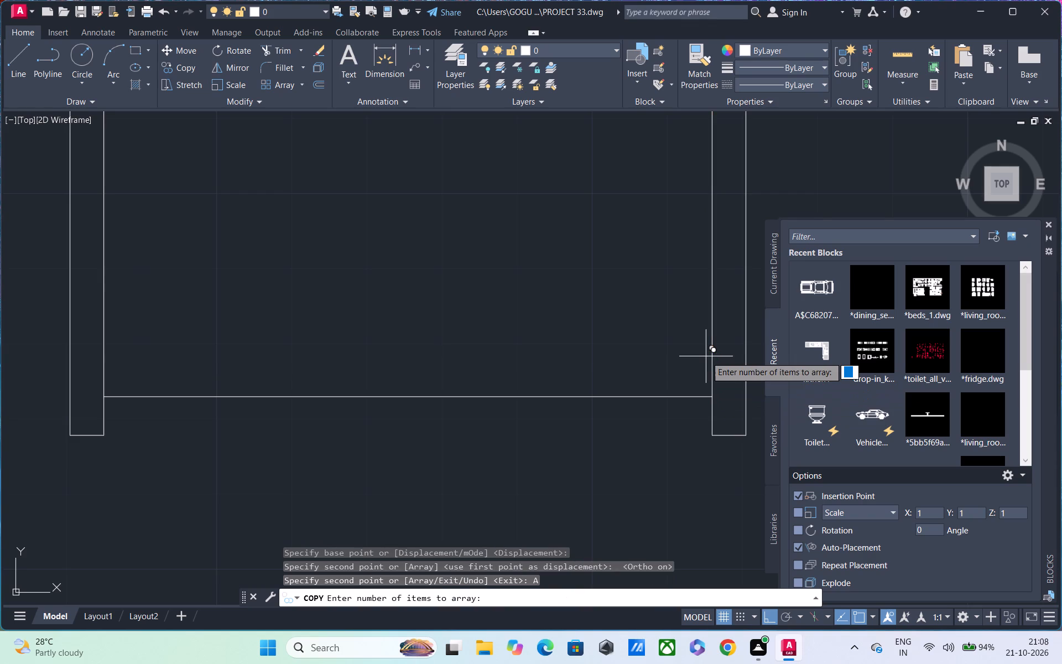
text(10)
key(Return)
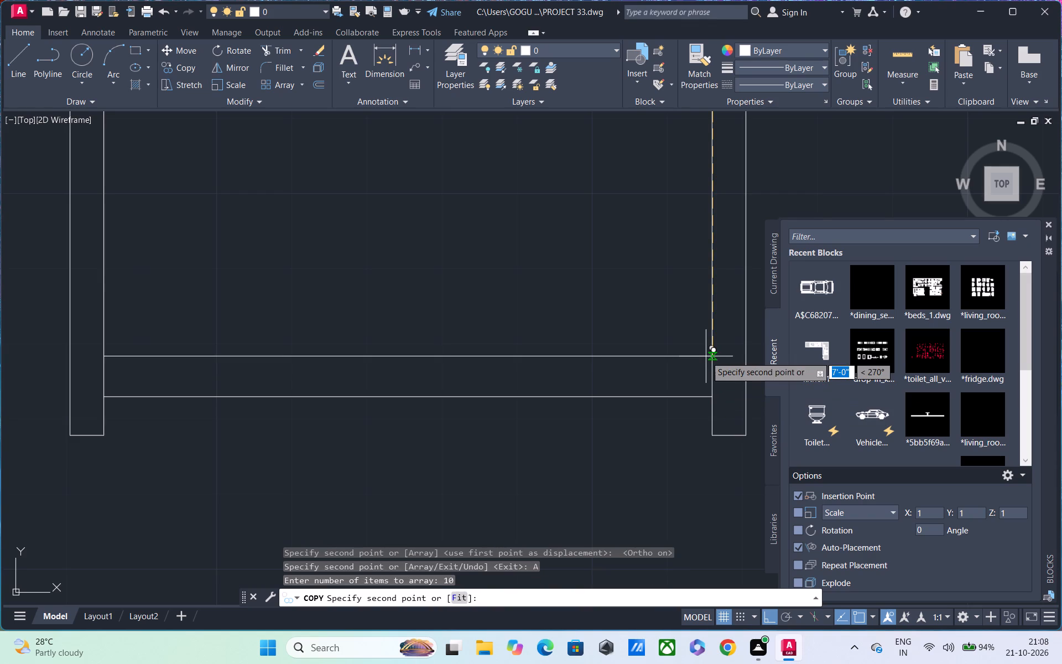
text(10)
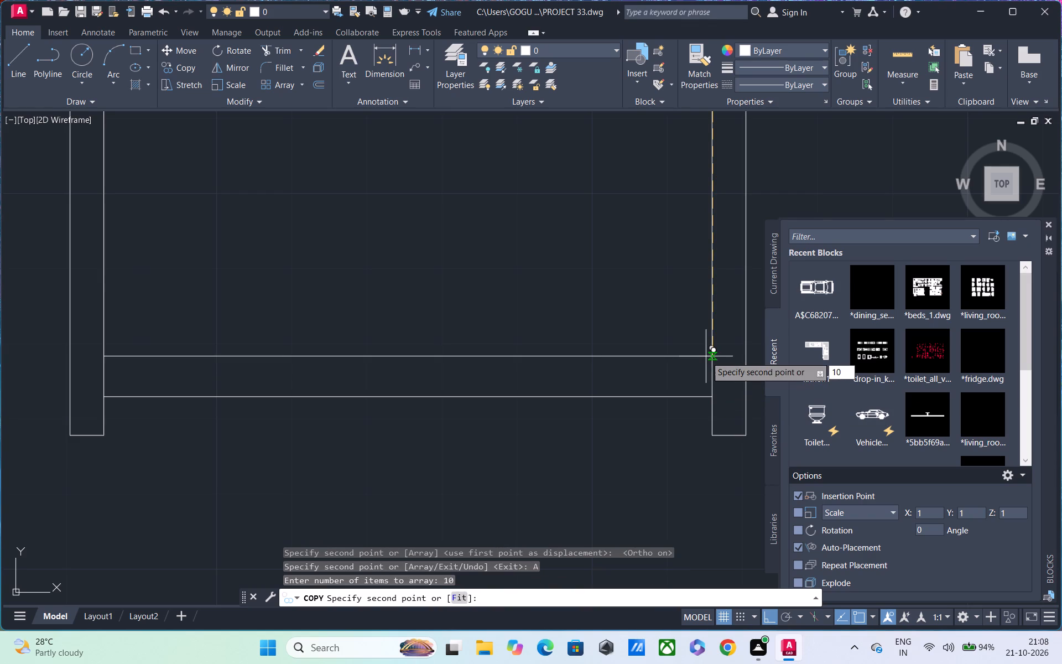
key(shift+quotedbl)
key(Return)
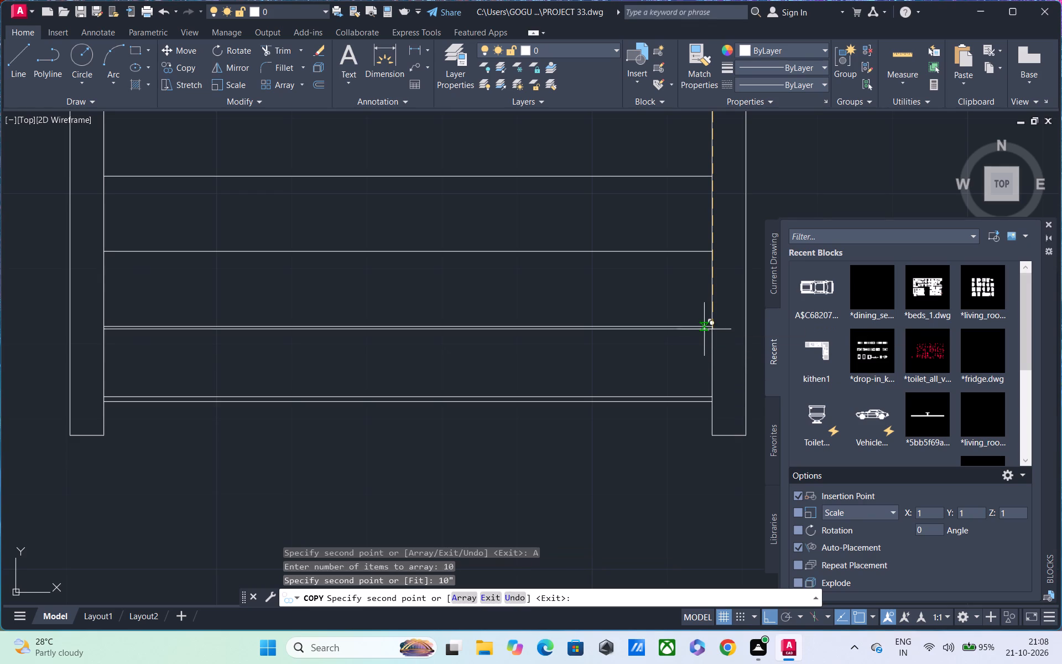
middle_drag(683, 302, 679, 443)
scroll(678, 364, down, 4)
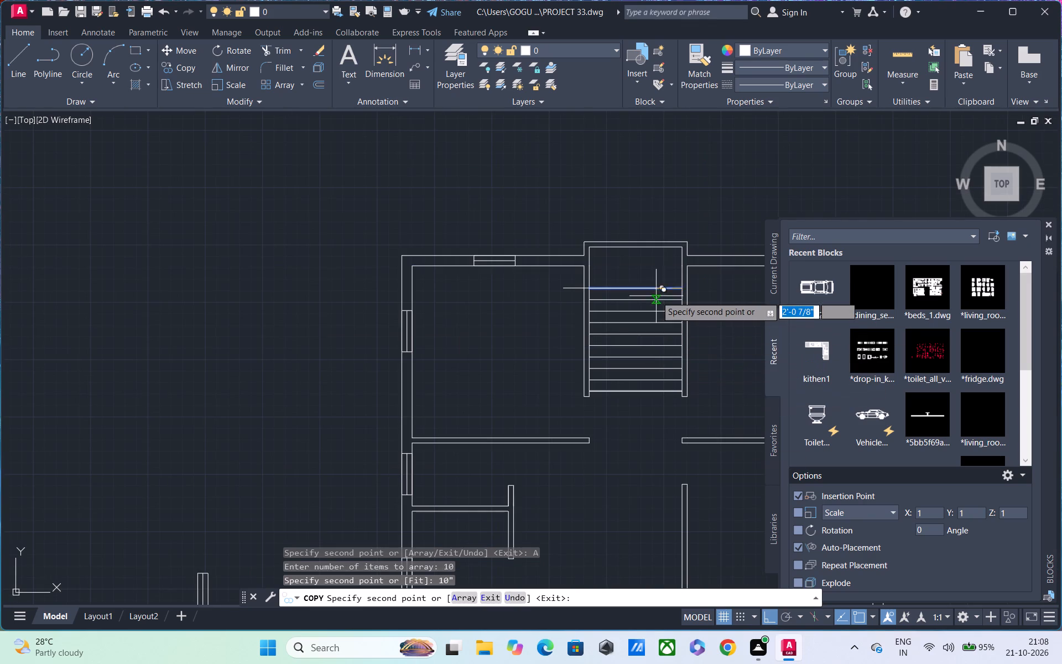
key(Escape)
Delete the lowest tread line, just below the separately copied line near the bay's lower end.
middle_drag(667, 337, 641, 369)
scroll(595, 422, up, 3)
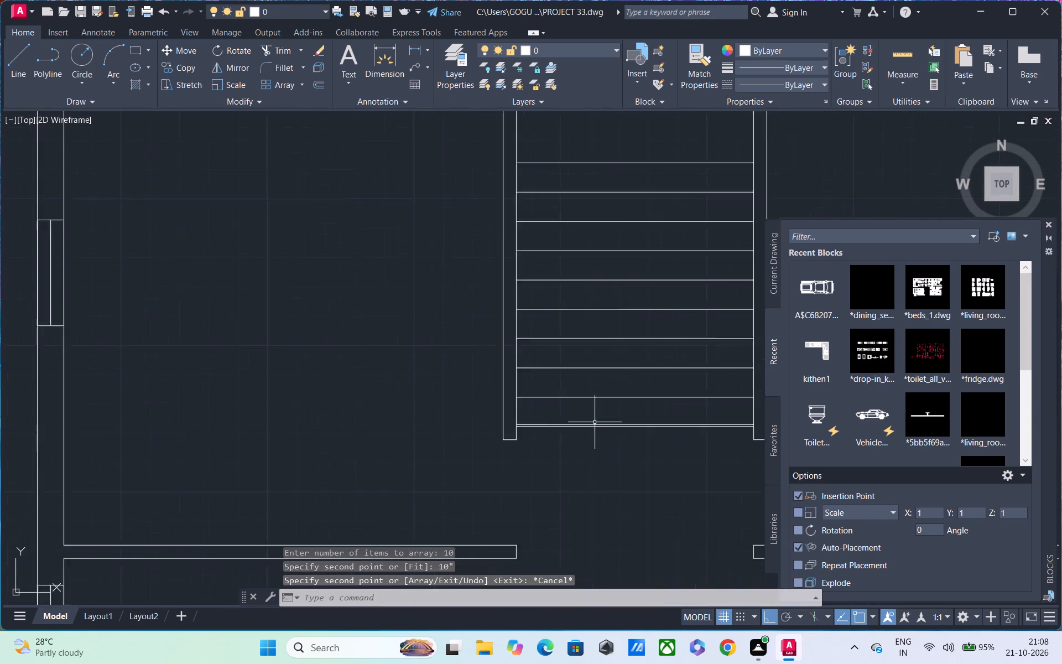
scroll(595, 422, up, 1)
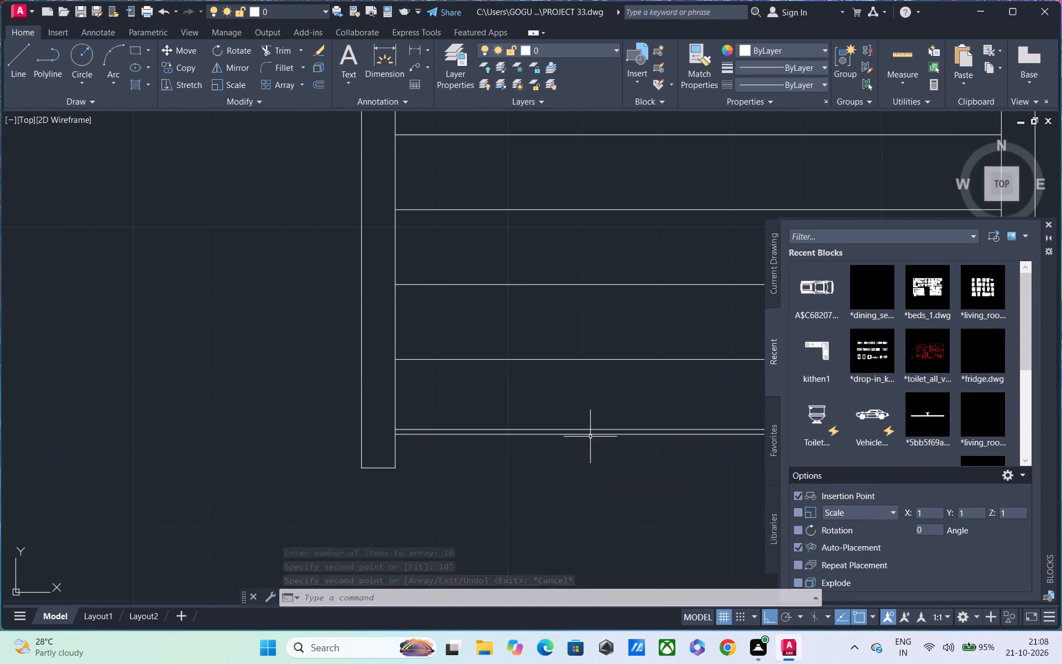
click(590, 435)
key(Delete)
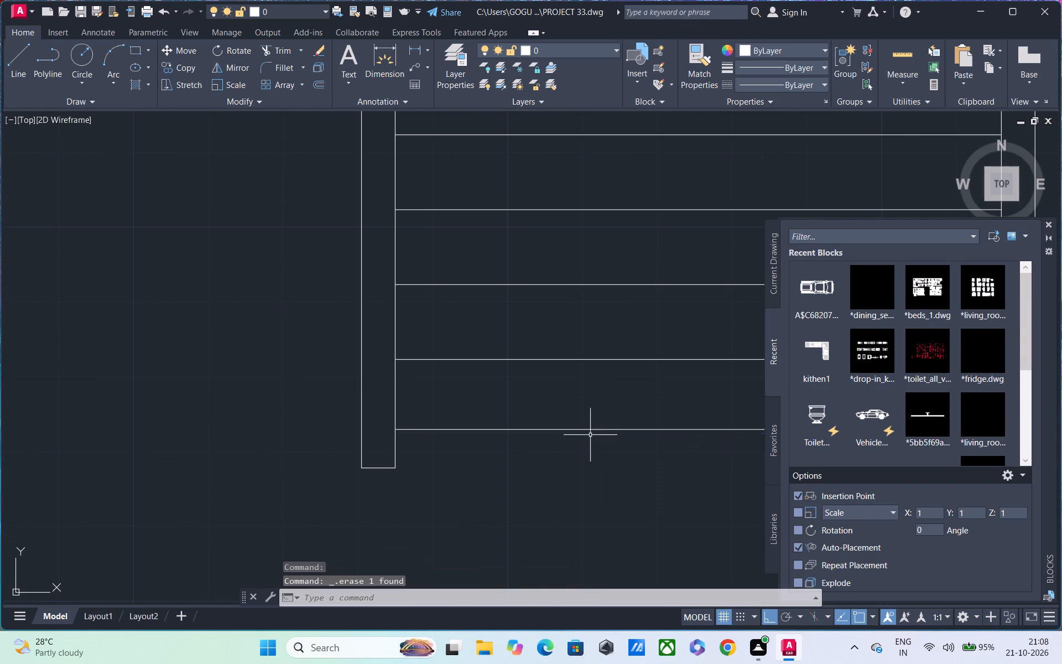
Draw a vertical line down the middle of the stair bay from its inner top wall line to the lowest tread.
scroll(606, 332, down, 4)
middle_drag(607, 321, 573, 367)
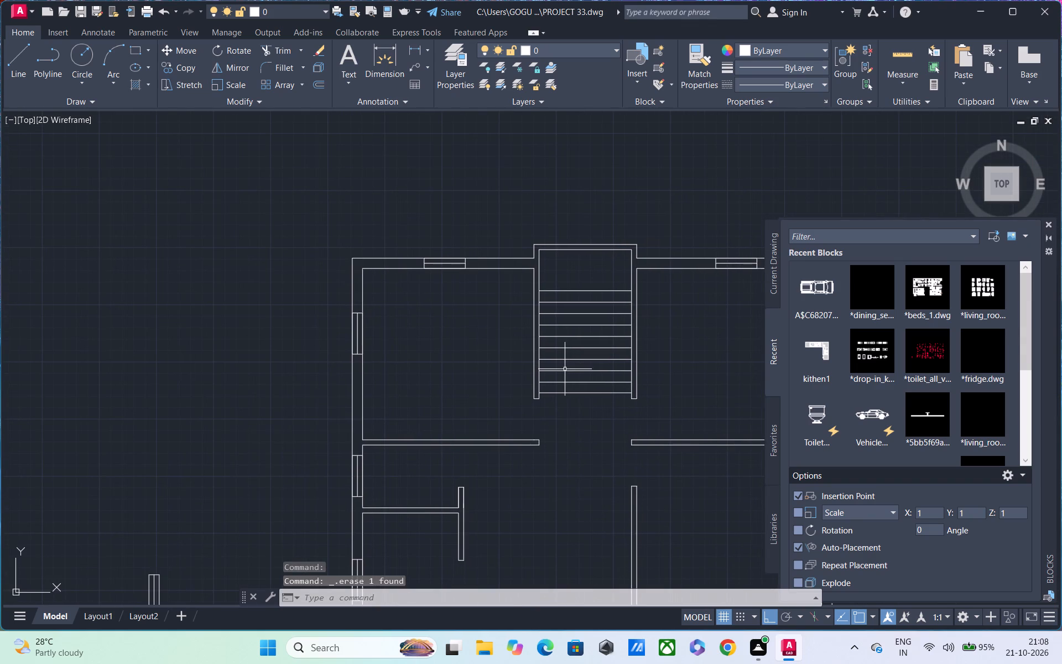
key(l)
key(space)
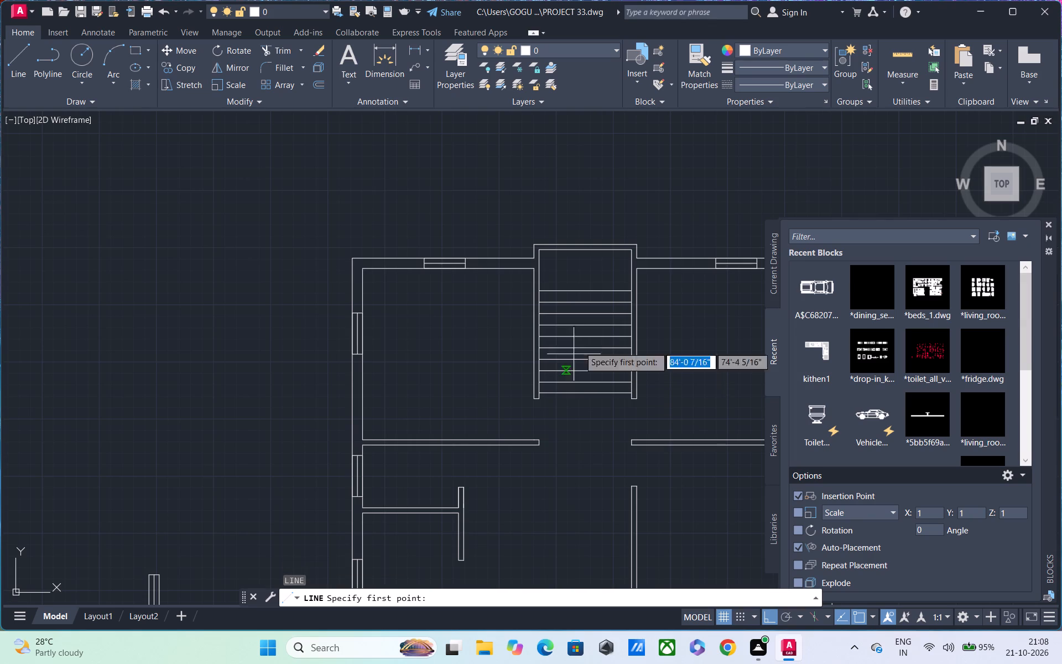
click(586, 250)
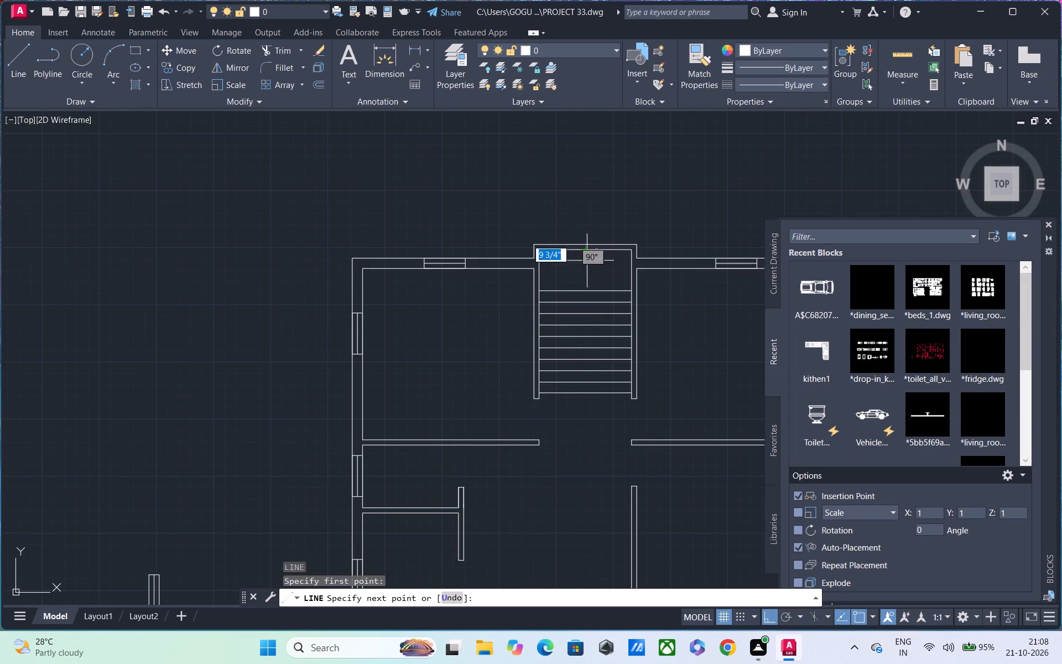
click(584, 393)
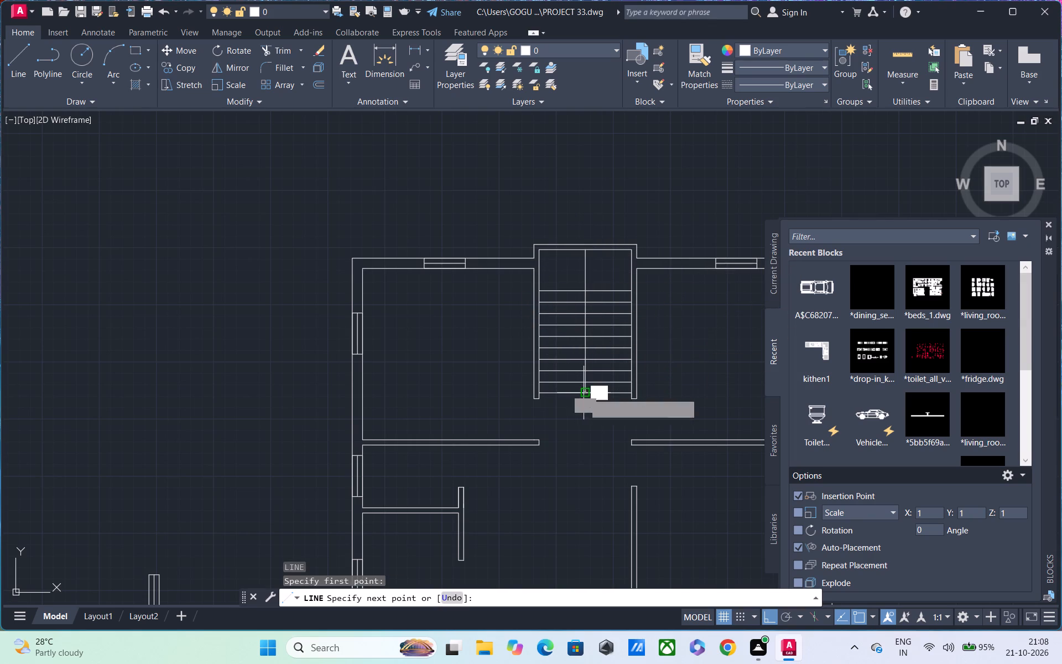
middle_drag(585, 391, 566, 450)
key(space)
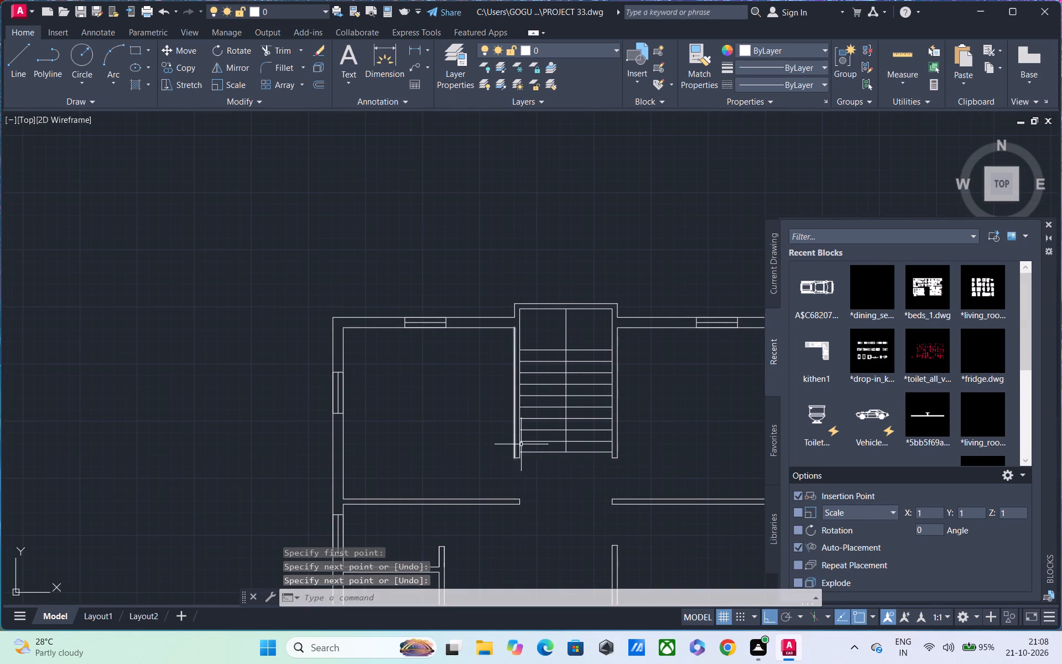
Trim the right halves of the five lowest treads back to the stair's vertical centre line.
scroll(580, 444, up, 4)
text(TR)
key(space)
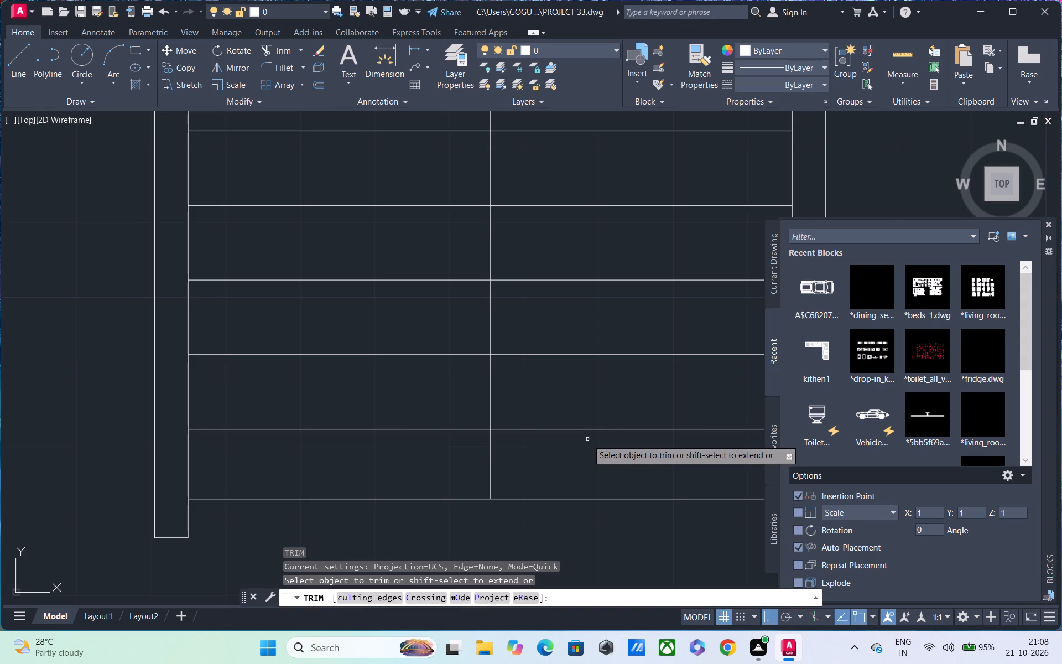
drag(634, 324, 624, 518)
scroll(632, 460, down, 3)
middle_drag(633, 478, 621, 530)
drag(621, 442, 621, 497)
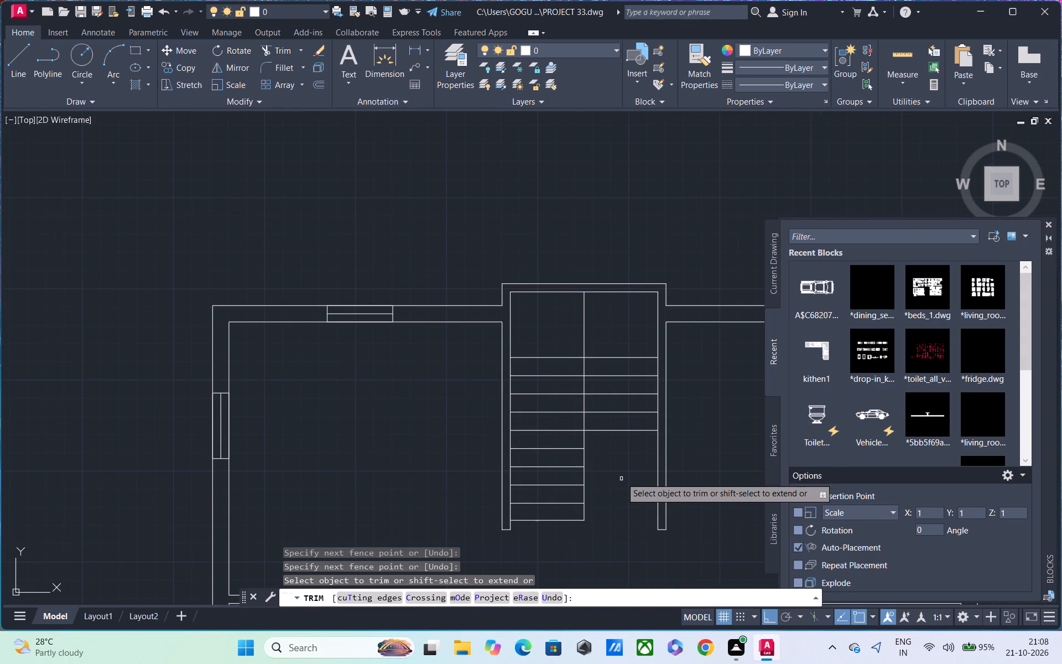
middle_drag(621, 477, 621, 428)
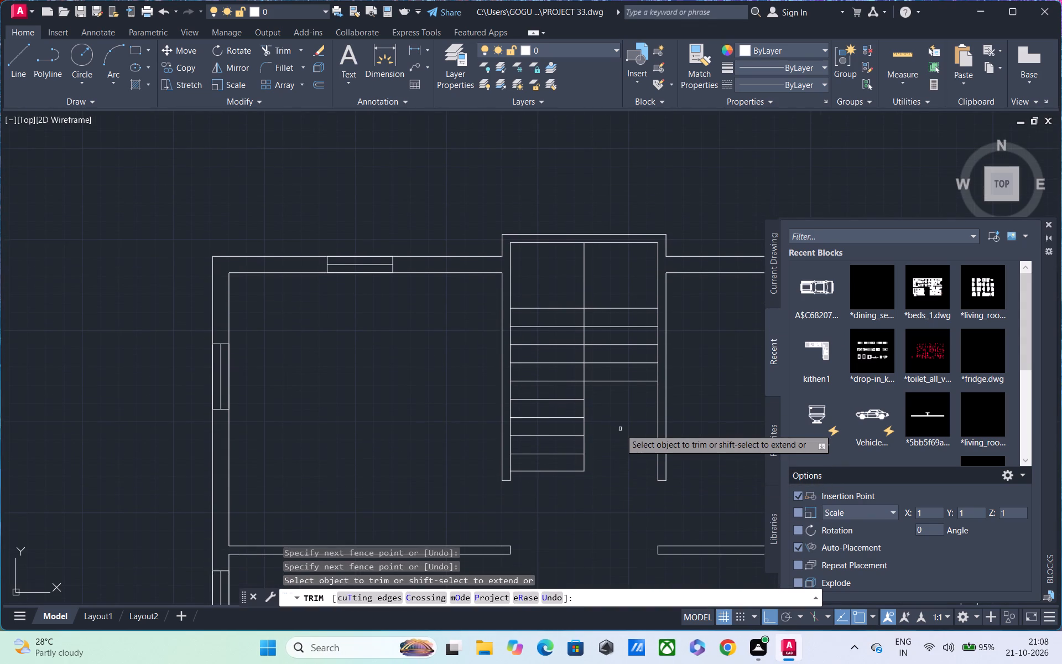
middle_drag(615, 469, 618, 439)
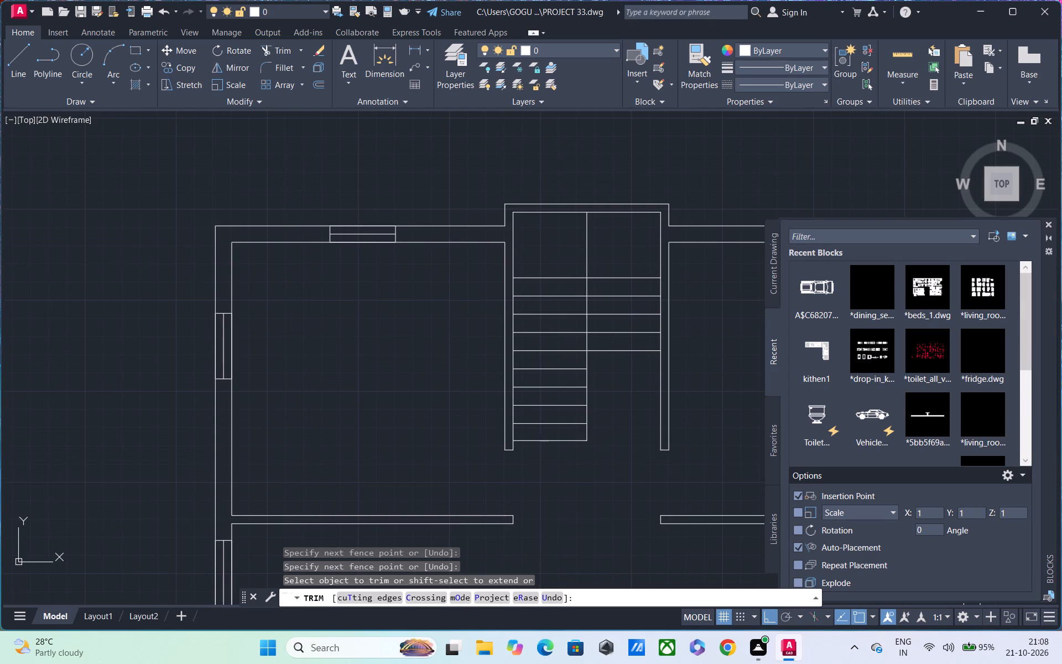
middle_drag(620, 461, 621, 439)
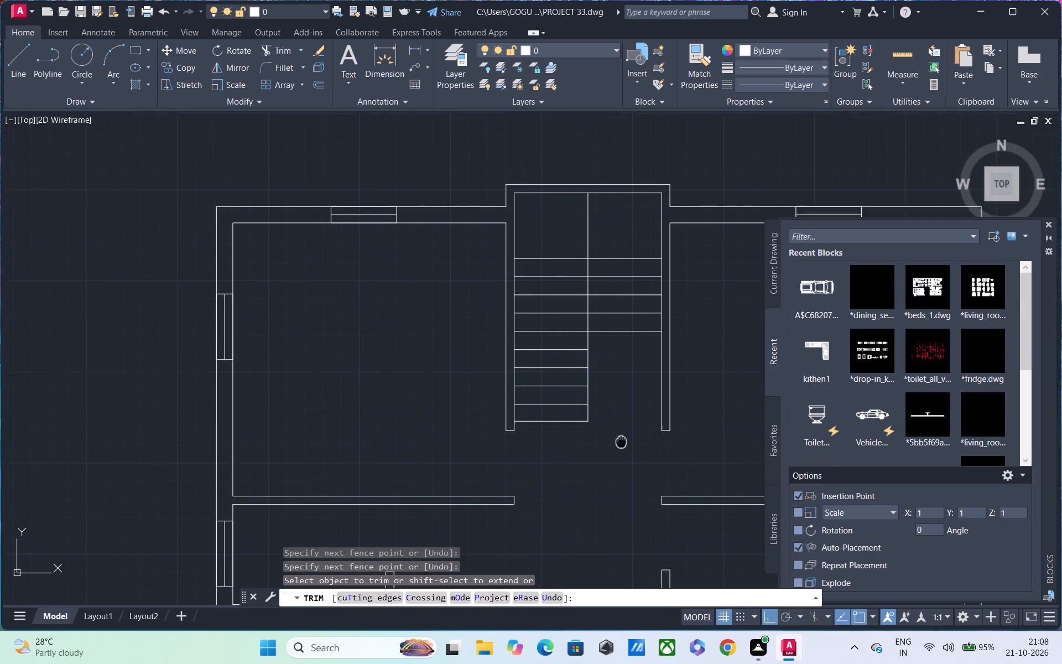
middle_drag(621, 439, 595, 481)
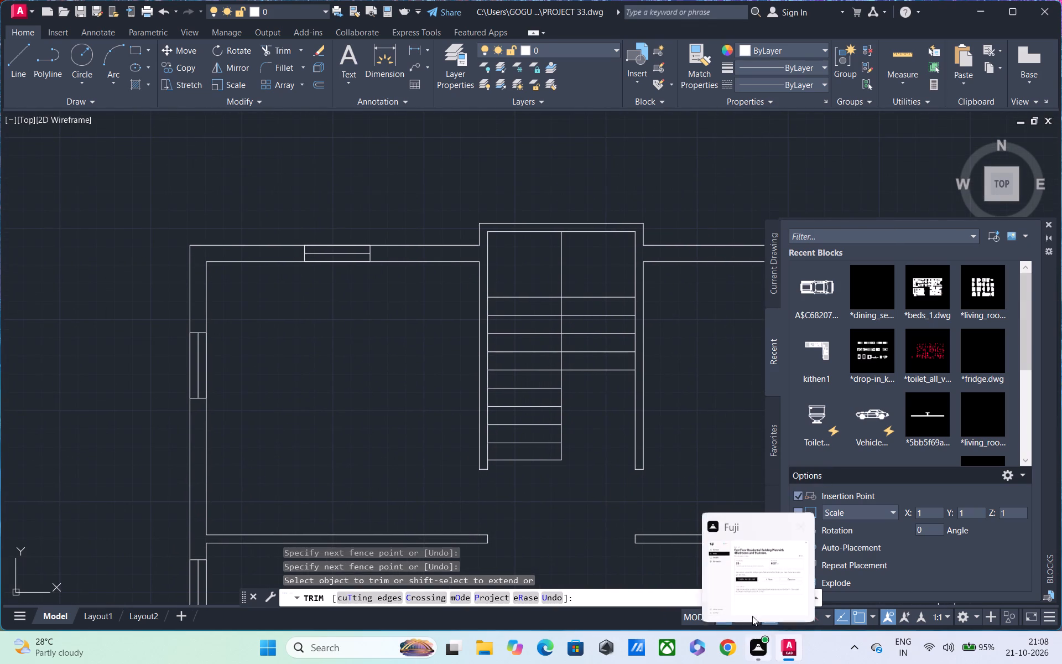
middle_drag(514, 462, 545, 367)
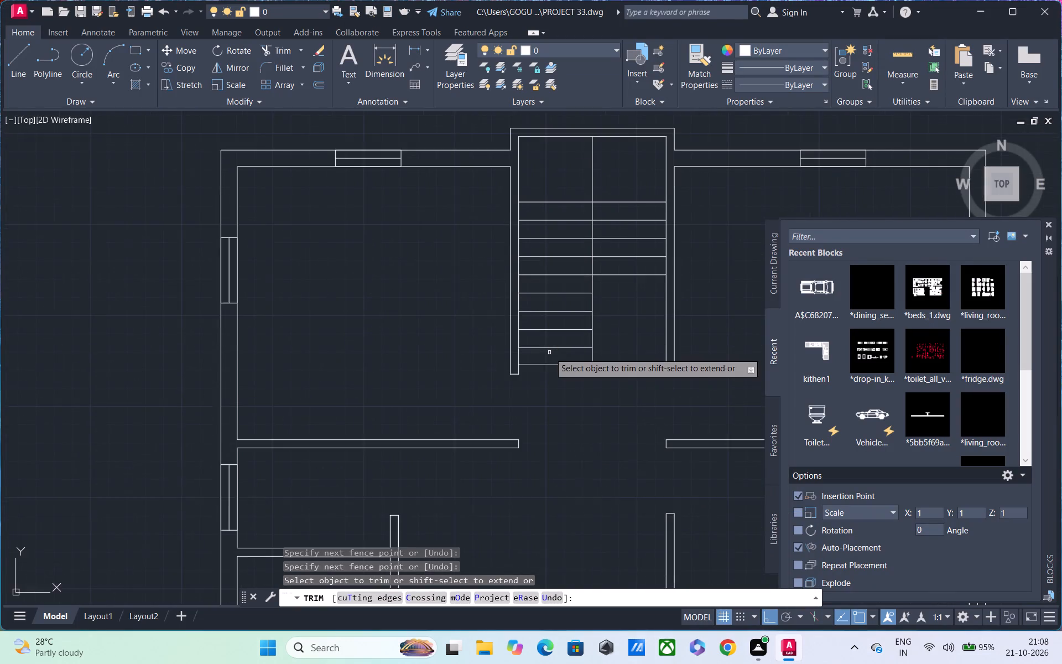
scroll(551, 401, down, 2)
middle_drag(557, 439, 556, 488)
middle_drag(462, 464, 500, 359)
key(space)
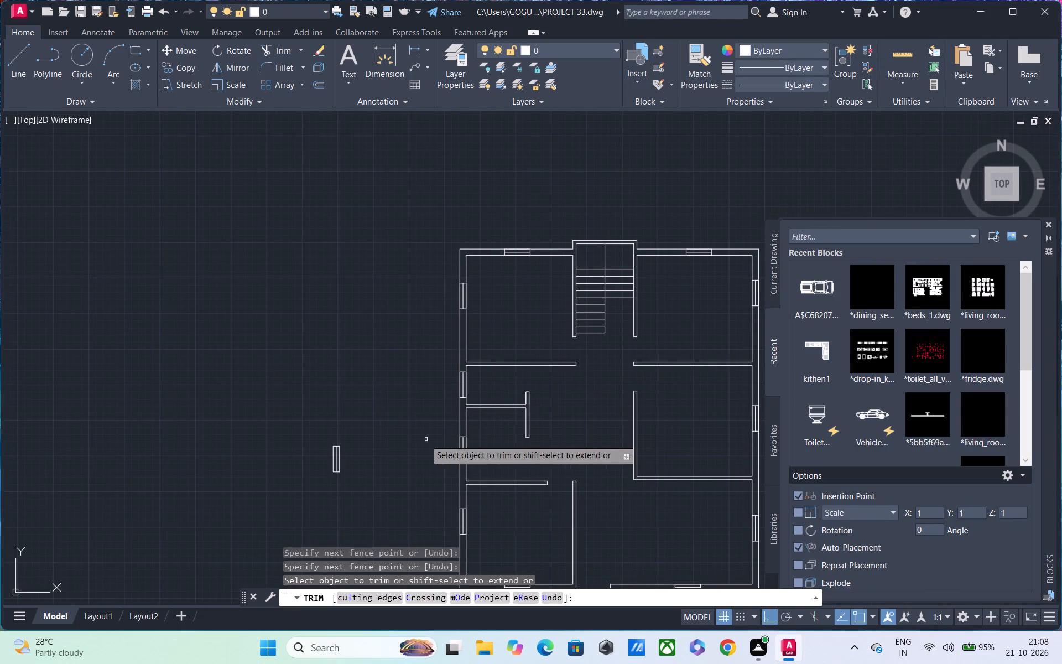
Delete the spare window symbol standing outside the plan, beyond the left outer wall.
drag(299, 427, 348, 458)
click(379, 500)
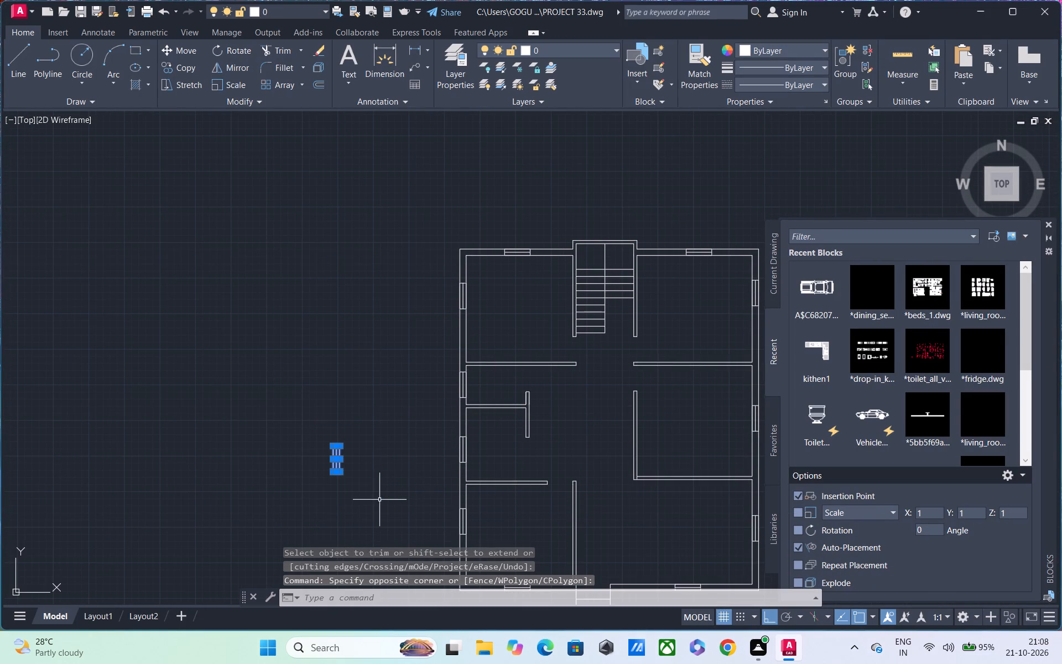
key(Delete)
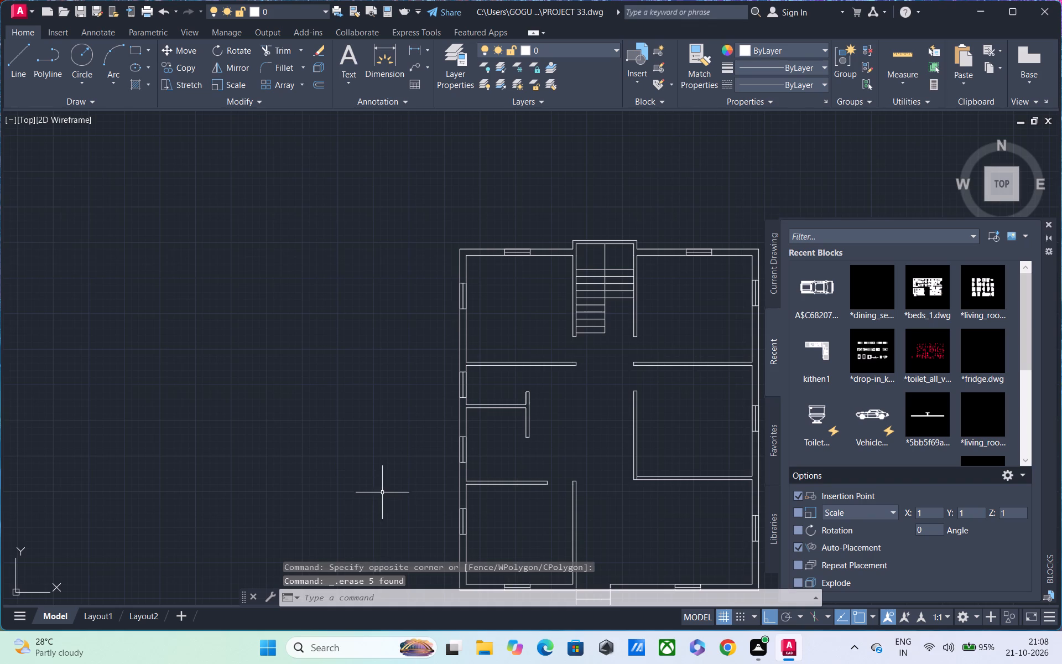
Draw the L-shaped counter edge in the left-side kitchen, from the short partition's left face leftward, then straight down to the room's lower wall.
scroll(506, 391, up, 2)
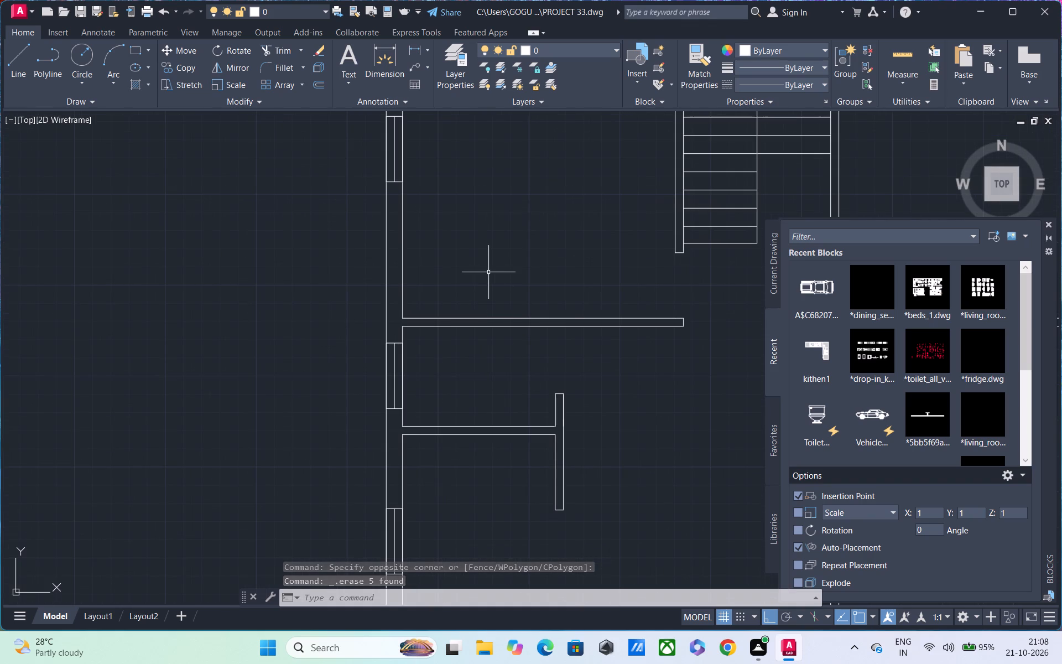
scroll(498, 280, down, 1)
middle_drag(476, 313, 381, 372)
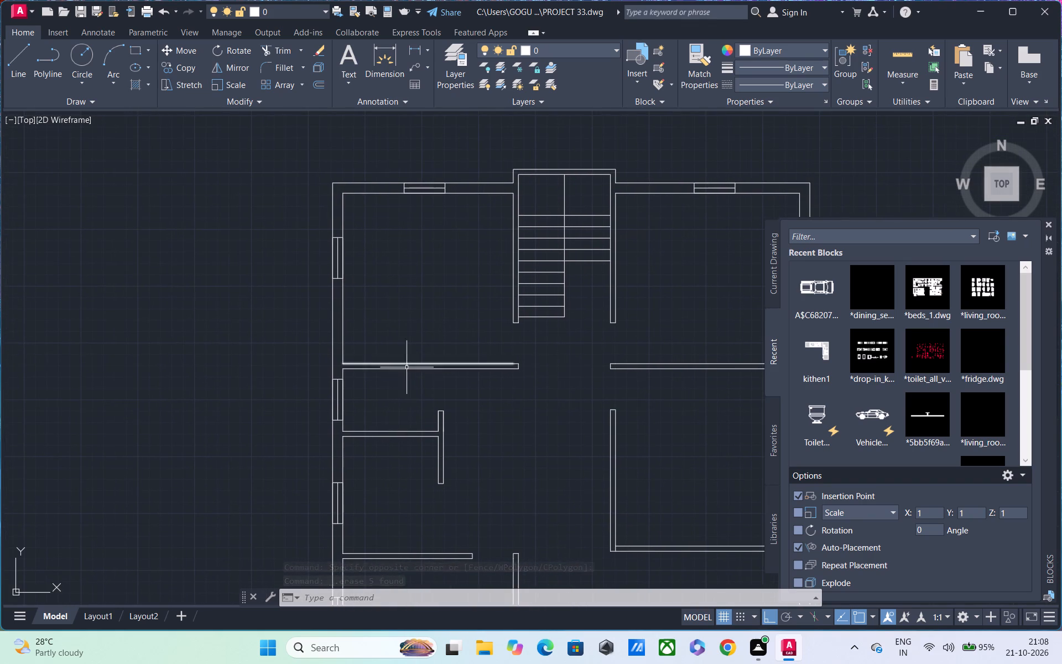
middle_drag(446, 425, 461, 387)
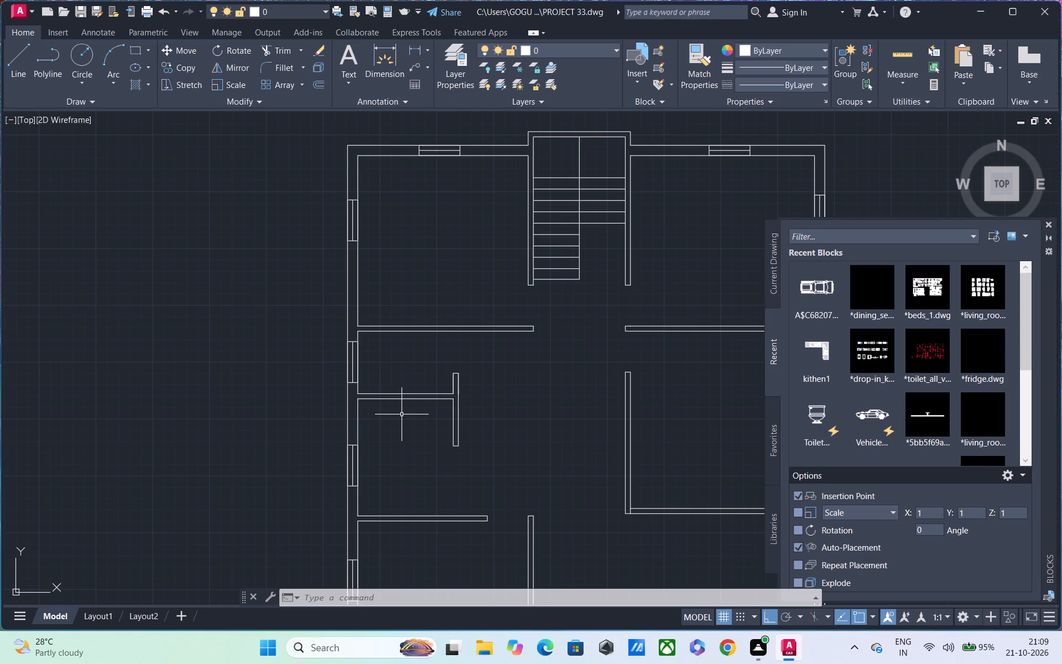
text(L)
key(space)
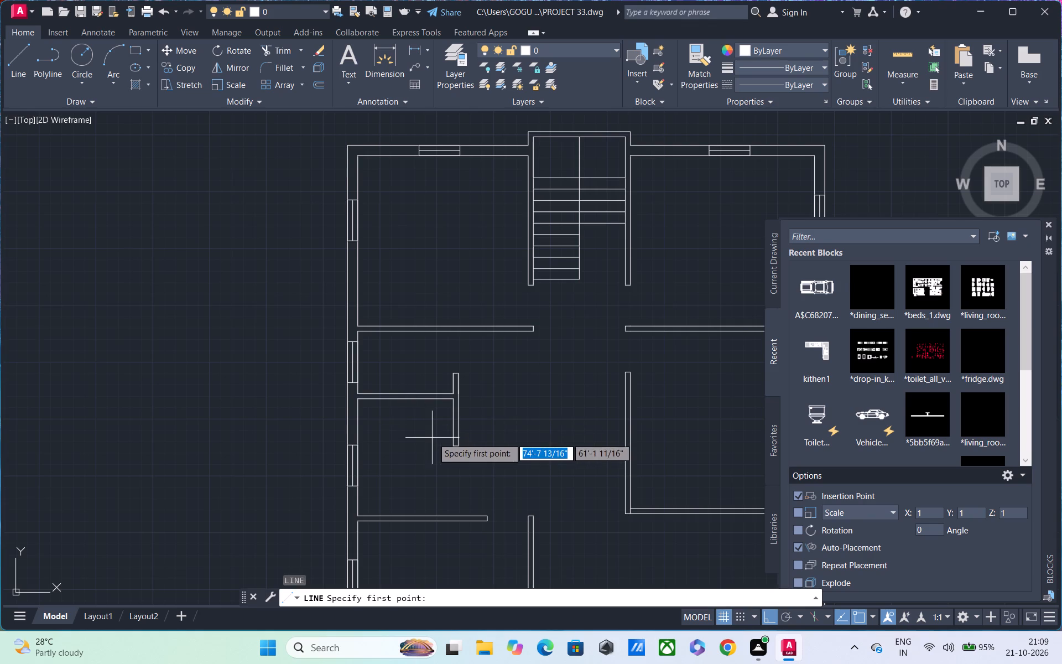
scroll(433, 434, up, 2)
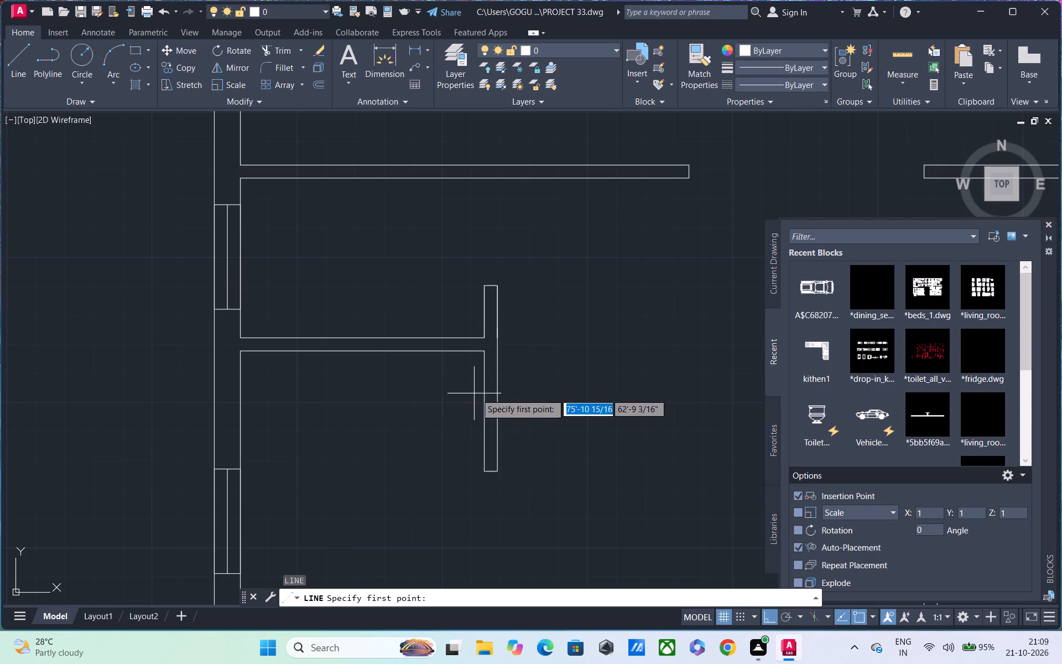
click(486, 393)
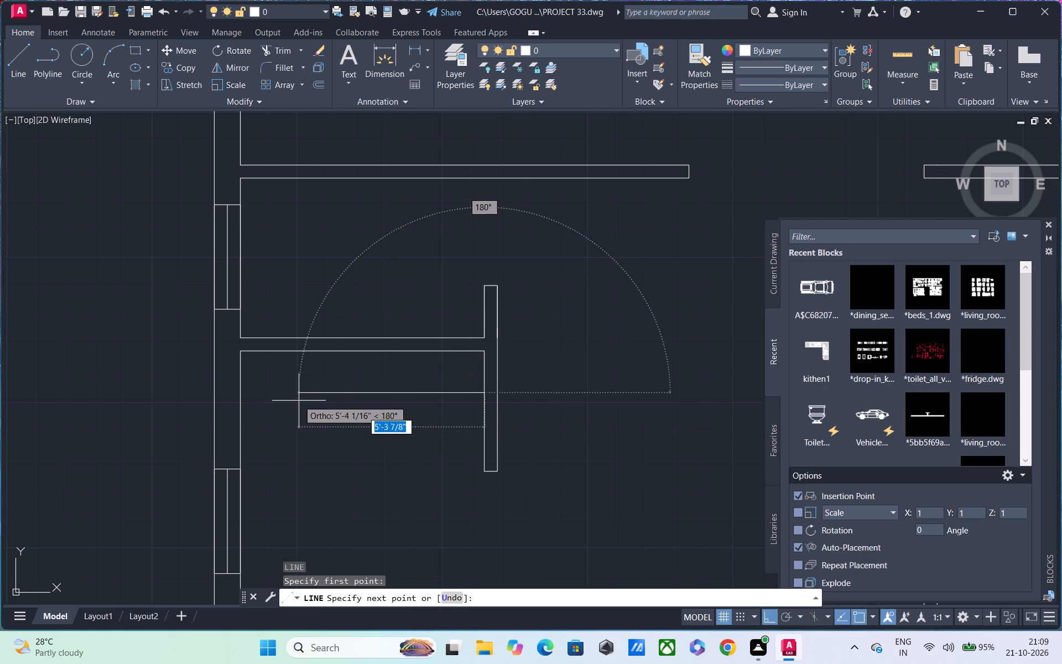
click(311, 401)
middle_drag(311, 478, 383, 329)
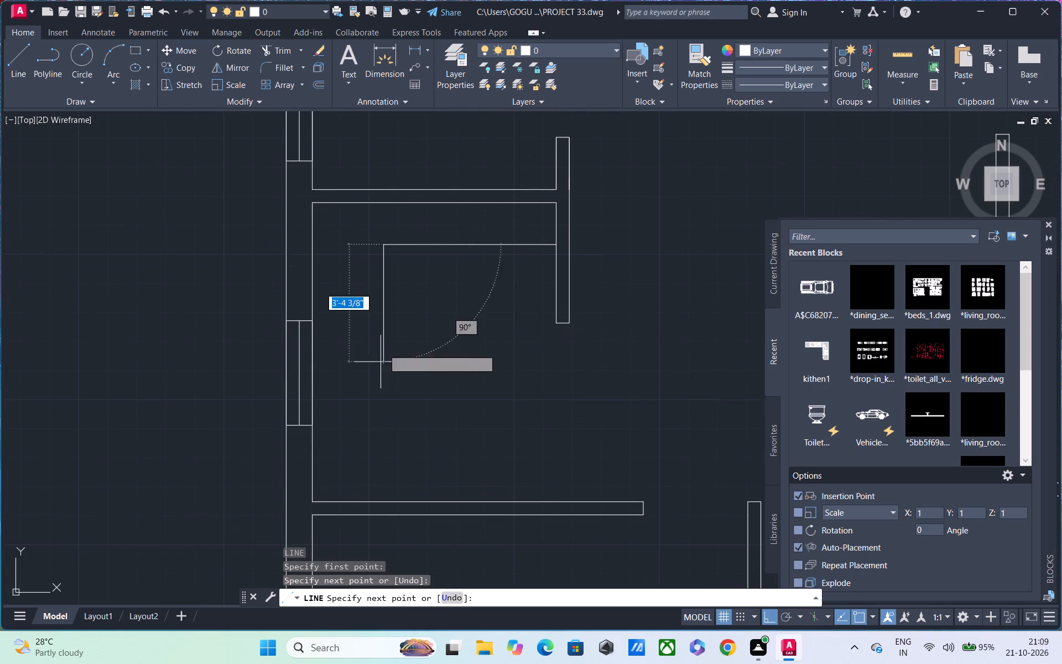
scroll(371, 476, up, 2)
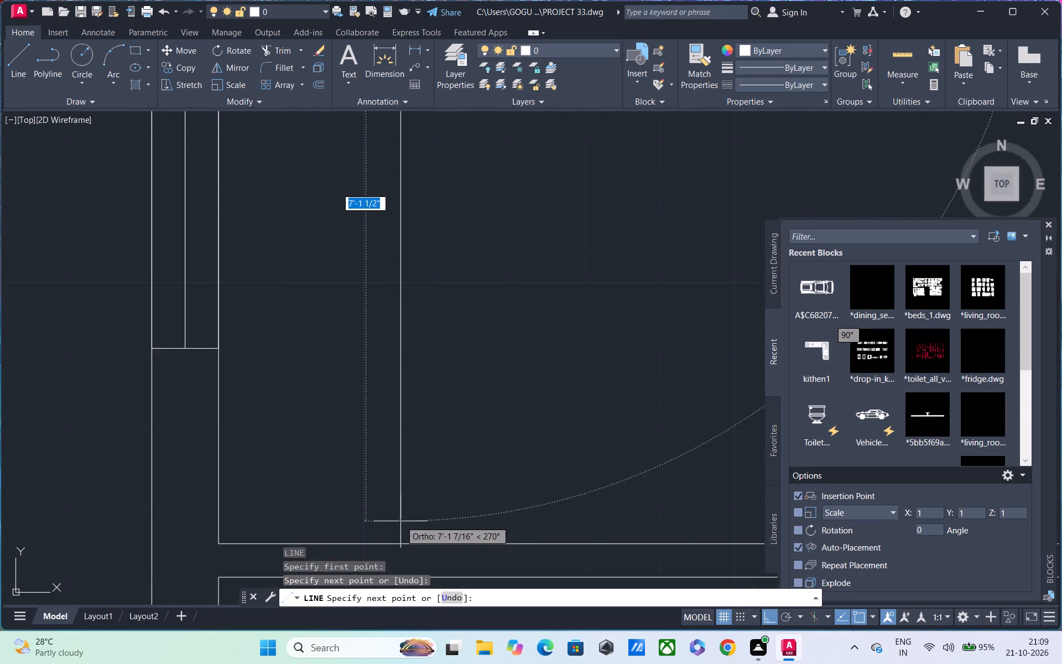
click(403, 546)
scroll(403, 542, down, 5)
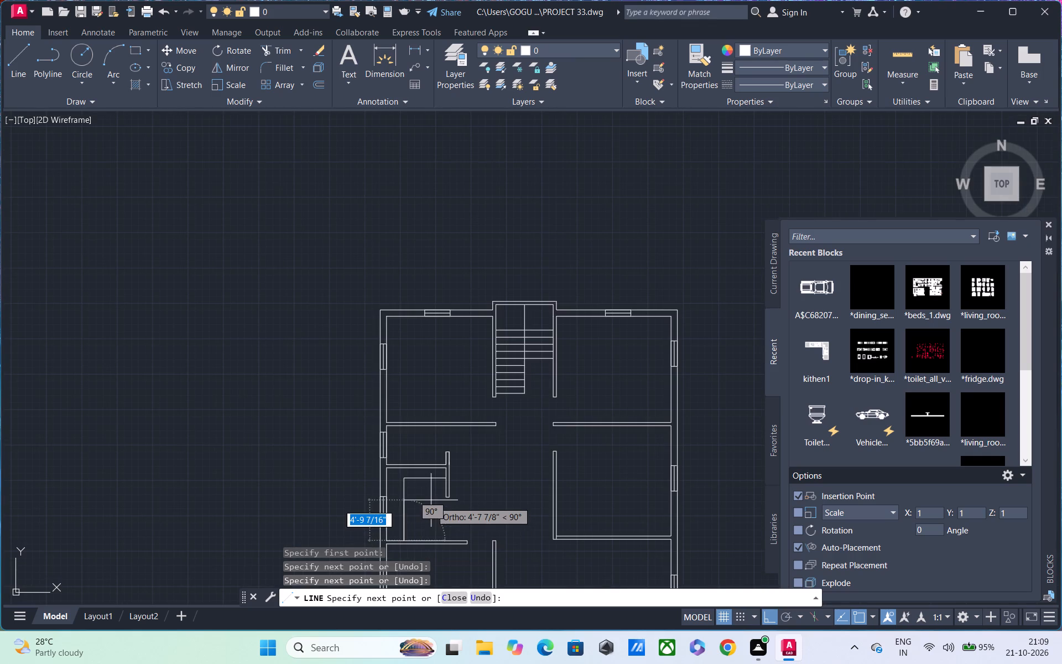
key(Escape)
middle_drag(425, 497, 435, 435)
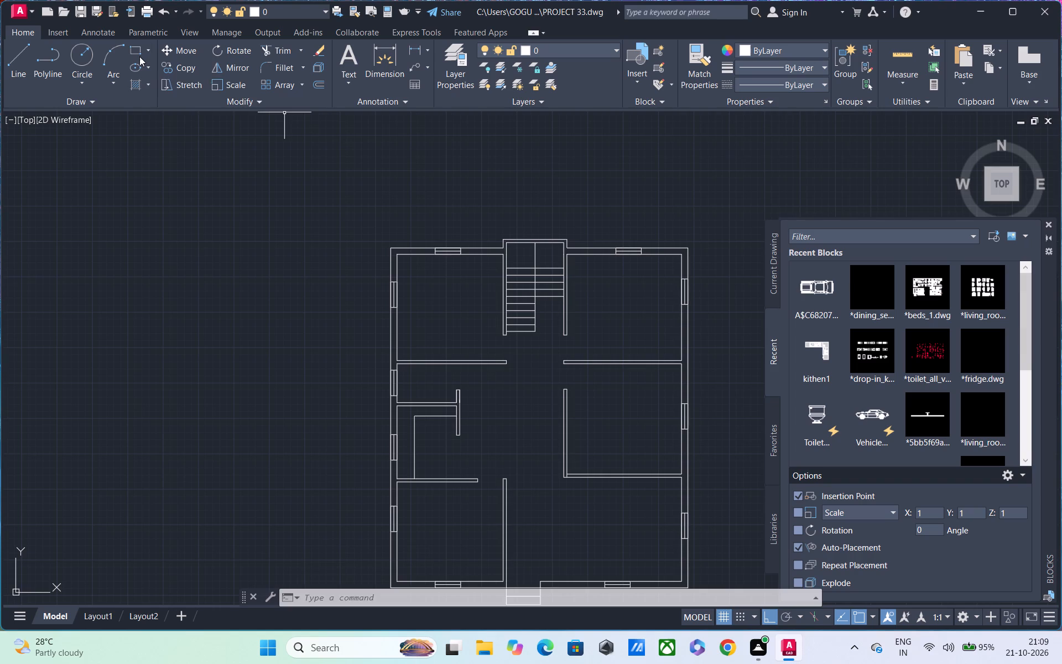
Hatch the L-shaped kitchen counter strip with the ANSI32 pattern.
text(H)
key(space)
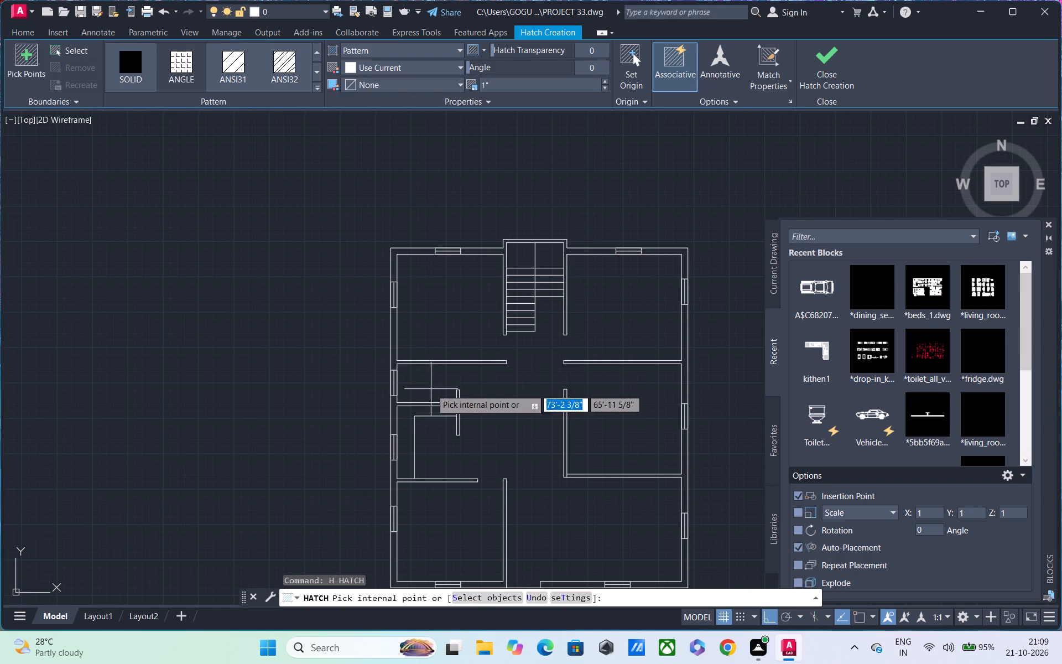
click(294, 60)
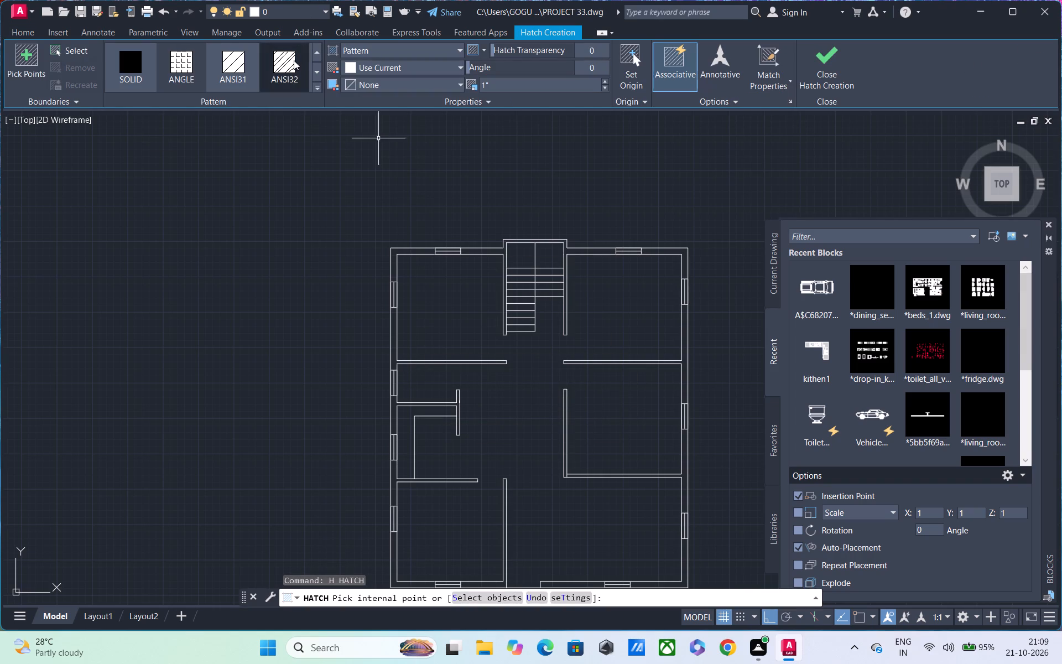
click(411, 443)
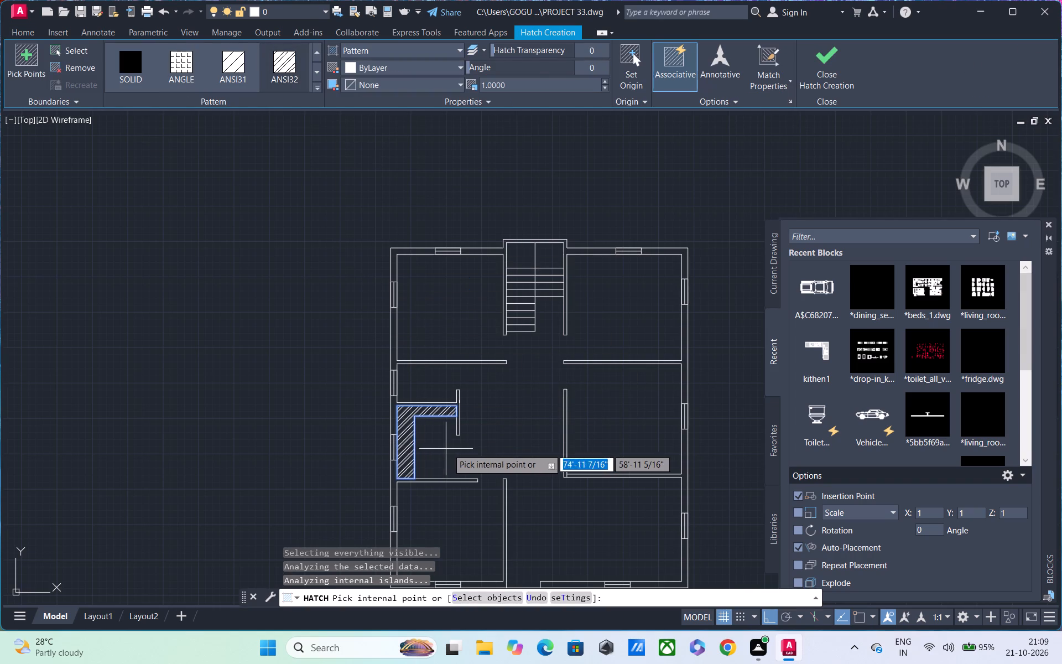
key(Escape)
key(space)
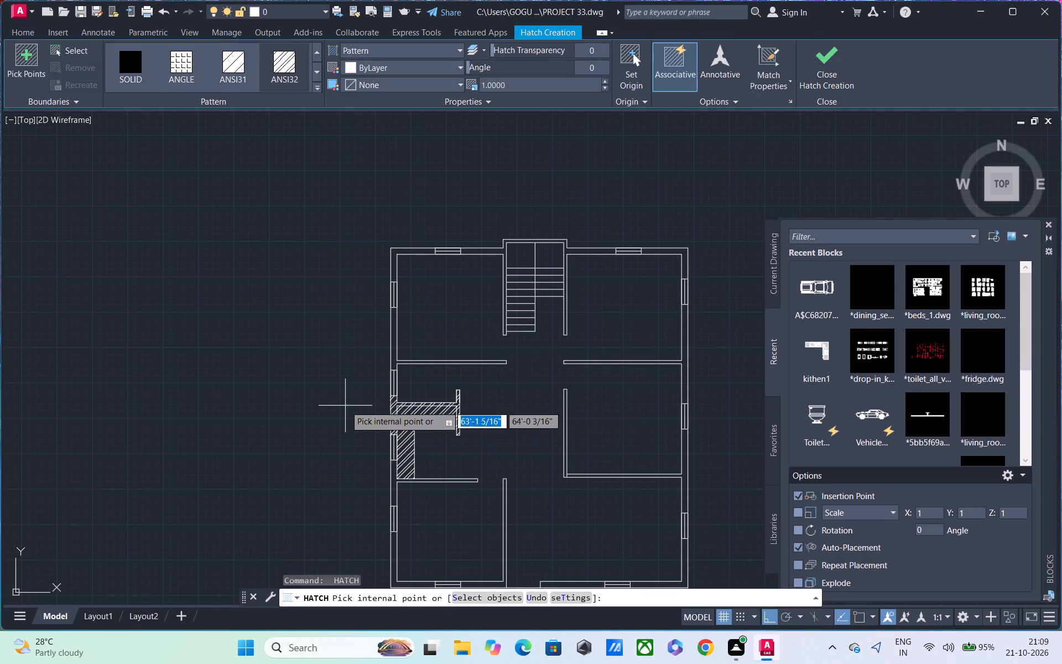
key(space)
Add the multiline text label KTN in the open floor area beside the hatched counter.
text(MT)
key(space)
scroll(434, 450, up, 3)
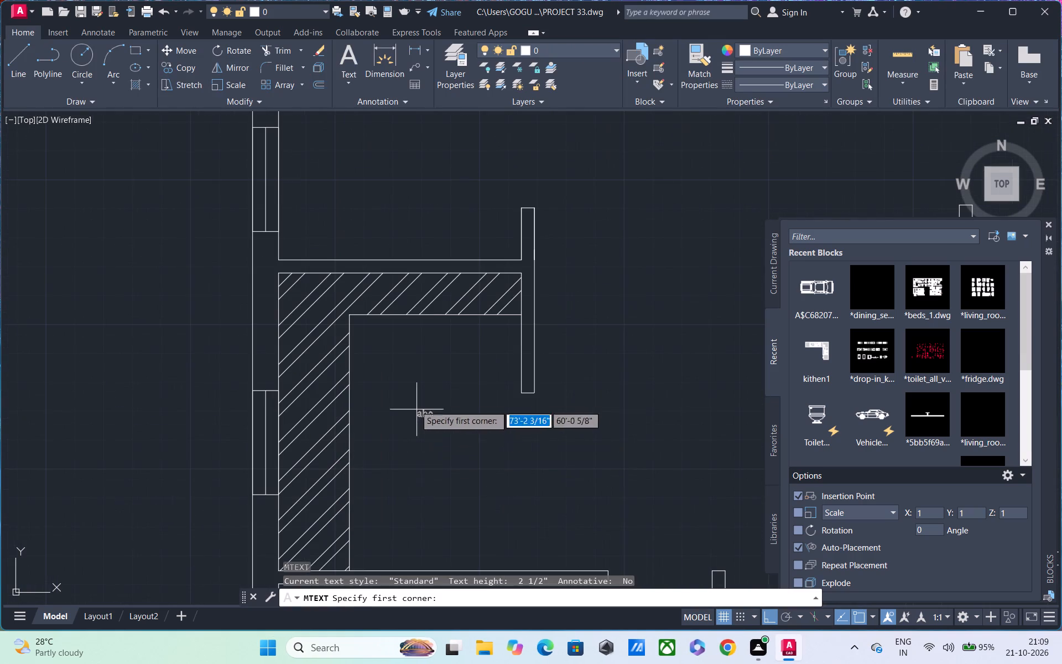
click(397, 377)
click(508, 486)
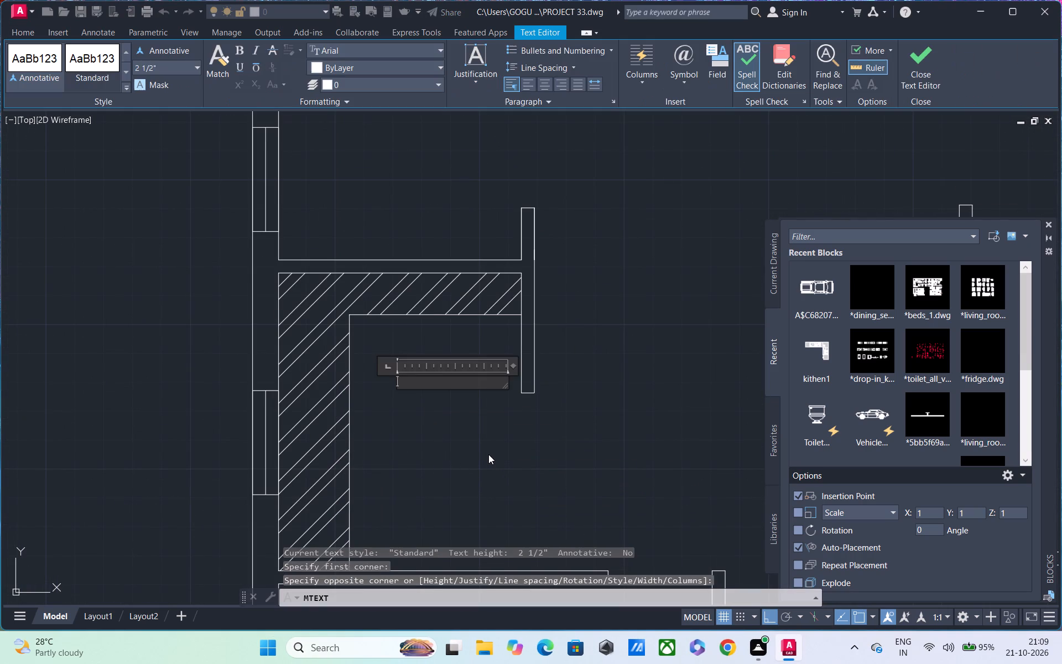
text(KY)
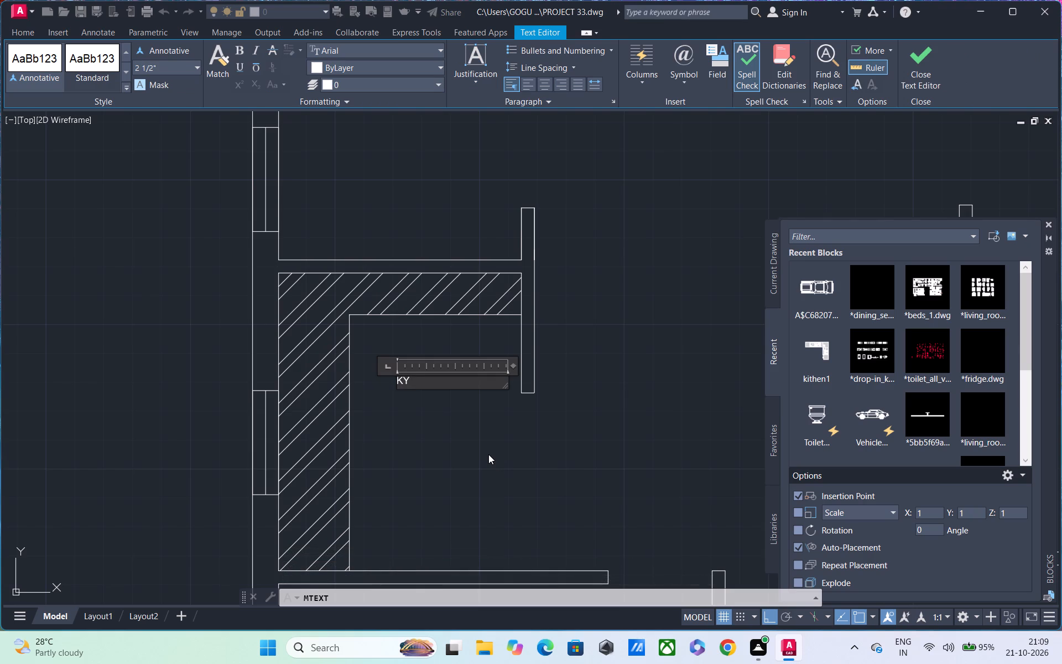
key(BackSpace)
text(TN)
click(464, 440)
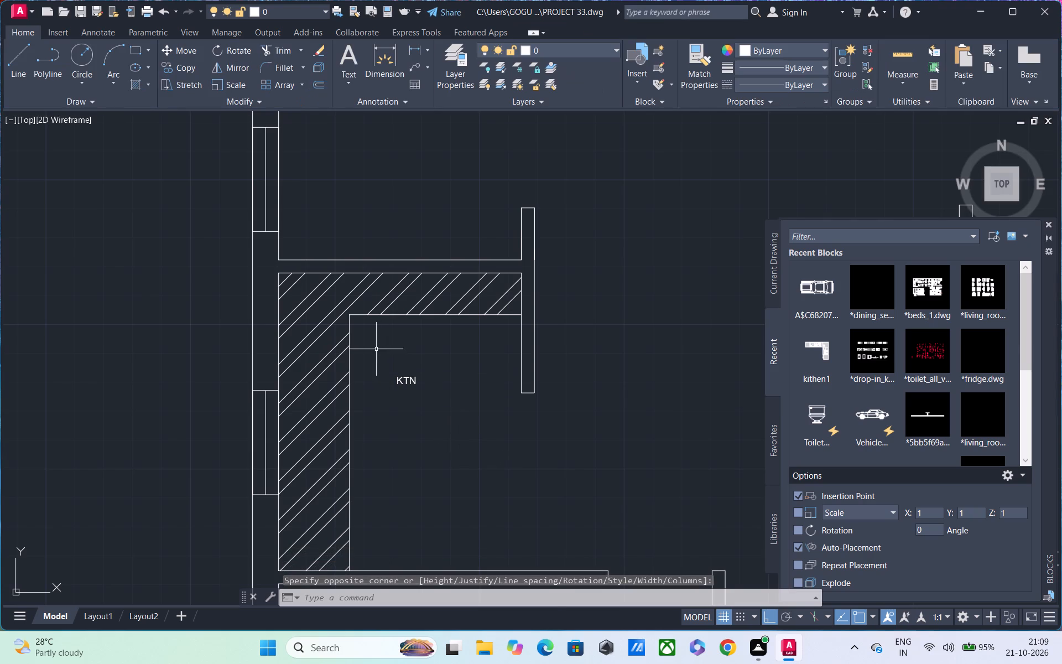
Select the KTN text label in the kitchen.
click(377, 350)
click(454, 399)
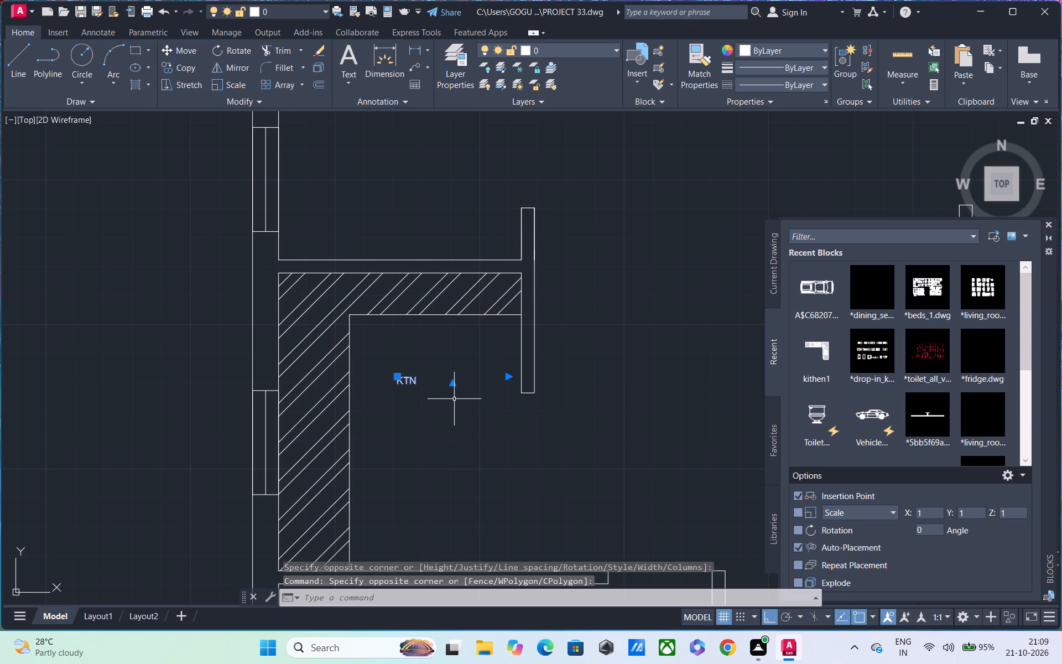
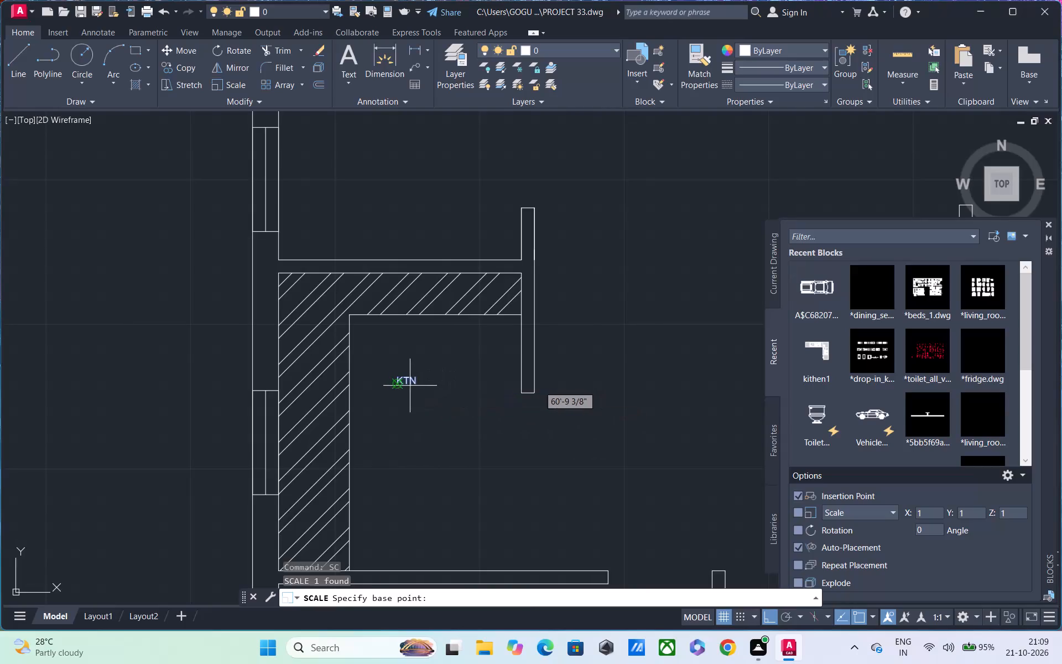
Scale the kitchen's KTN label freehand to a text height of about 7 7/8".
click(571, 530)
scroll(550, 493, down, 2)
middle_drag(504, 489, 501, 509)
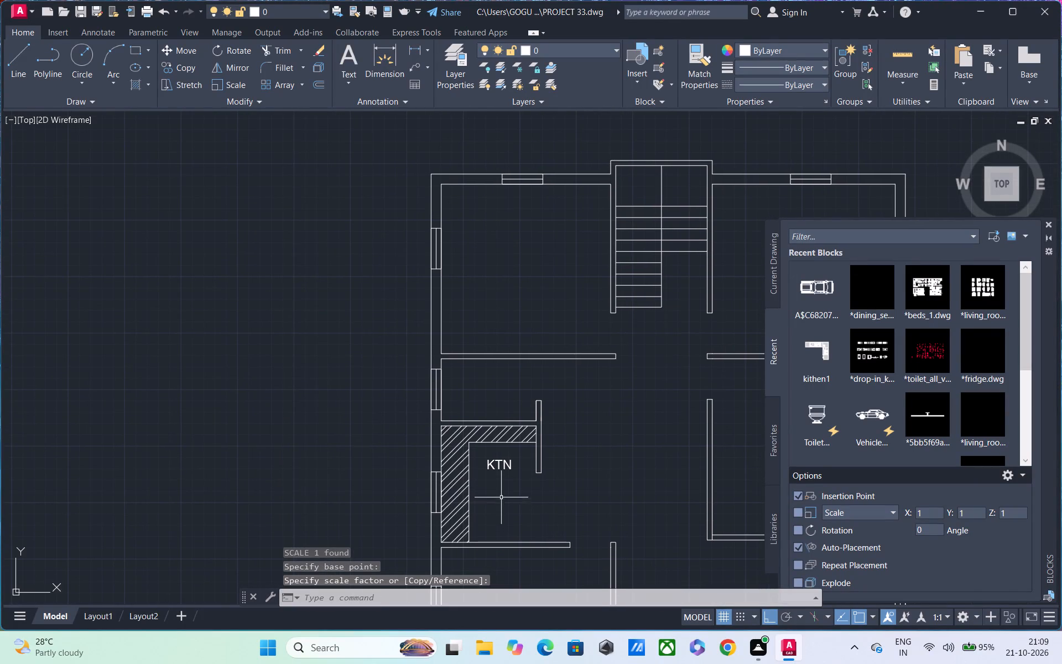
Copy the KTN label into the central space, the right-hand middle room, and the upper-right and upper-left rooms.
middle_drag(507, 487, 382, 537)
click(376, 515)
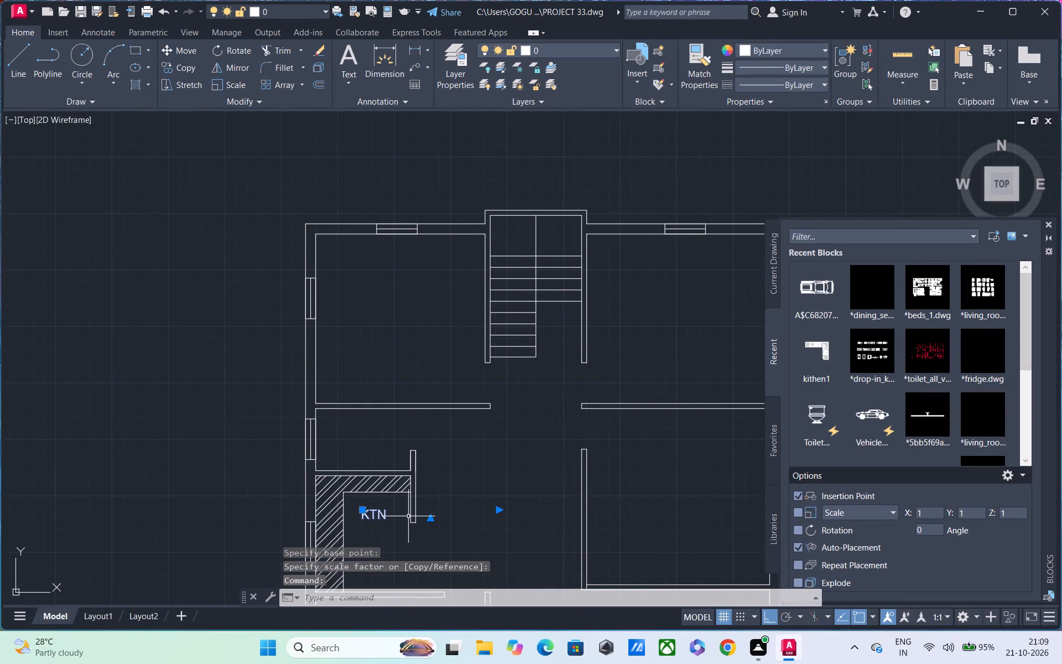
text(CO)
key(space)
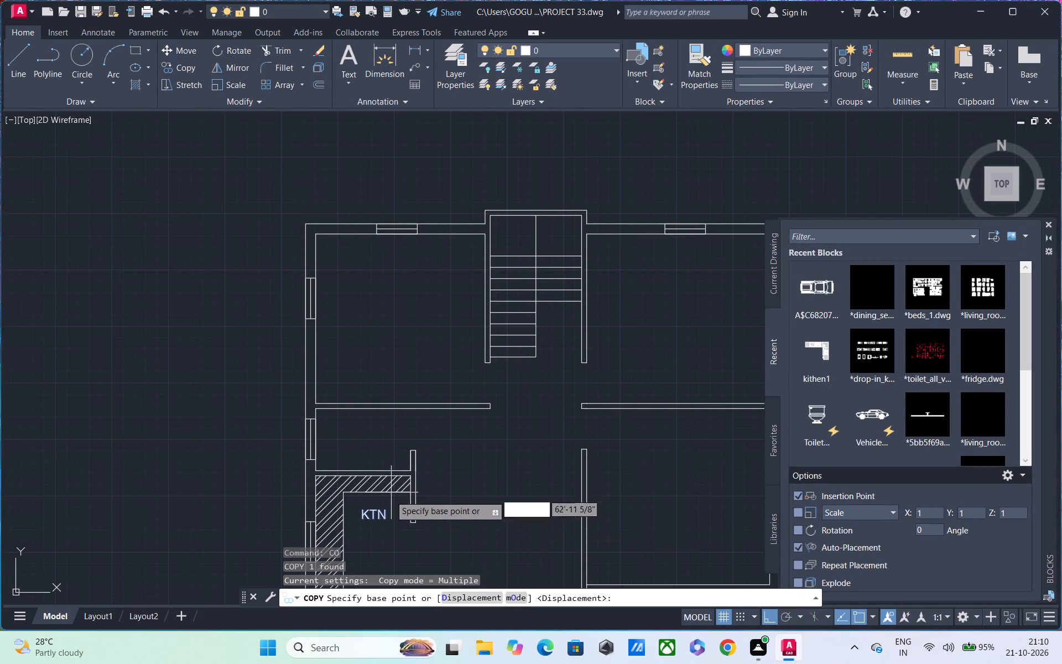
click(377, 516)
click(499, 521)
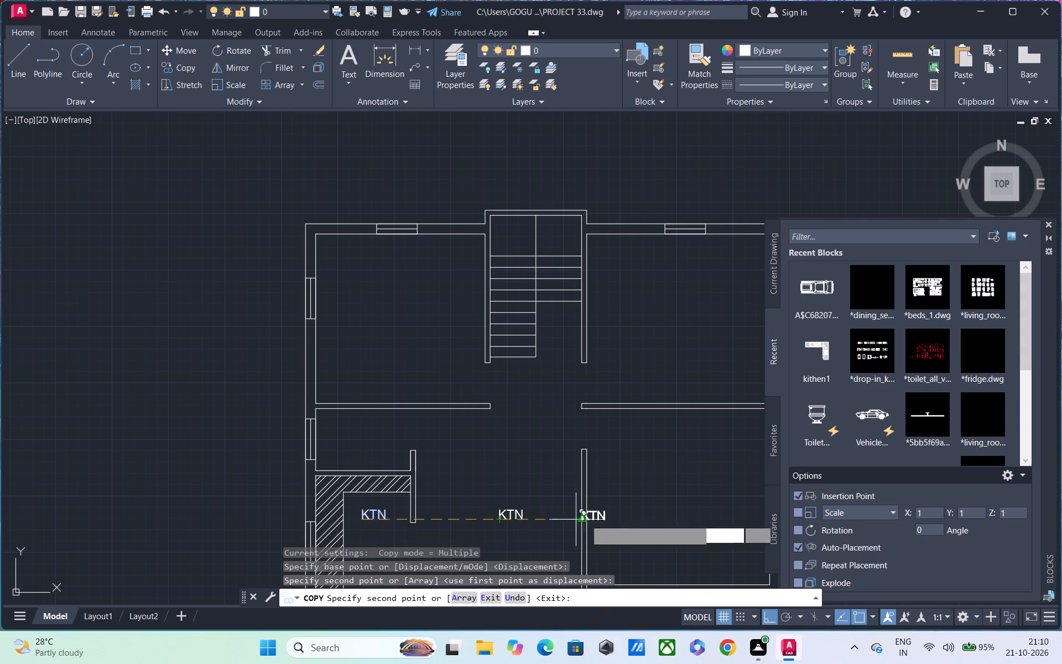
middle_drag(666, 507, 667, 439)
click(689, 440)
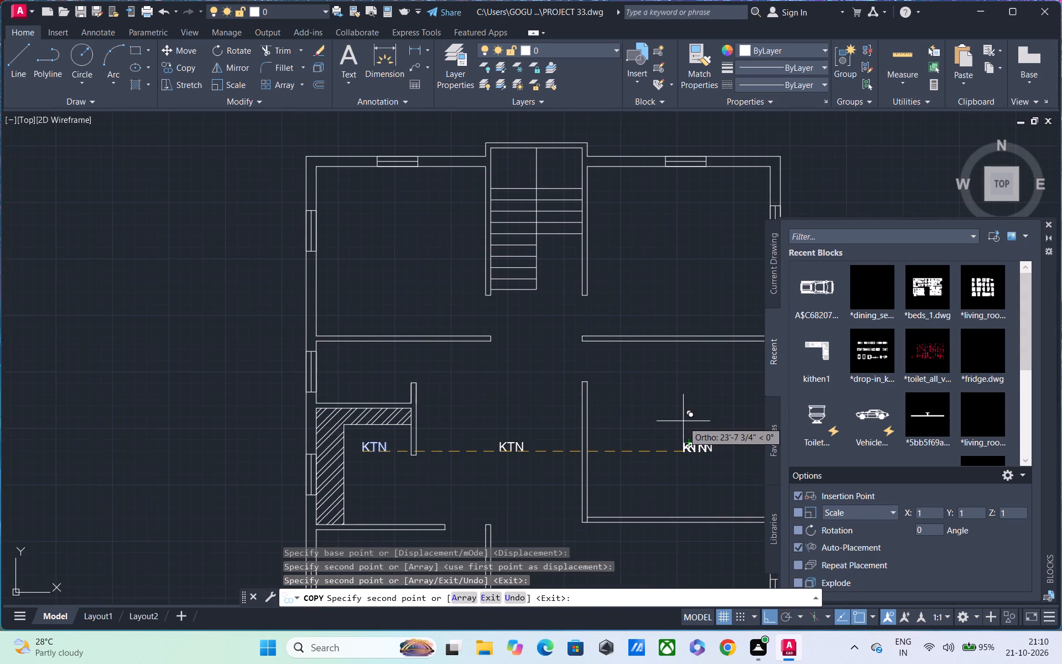
key(F8)
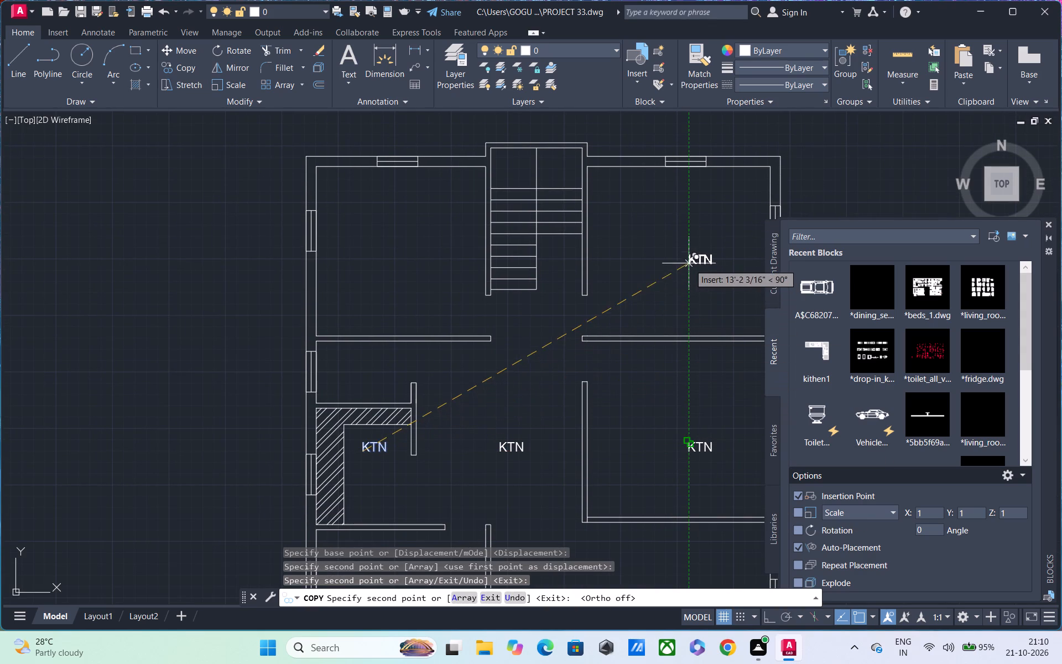
click(685, 247)
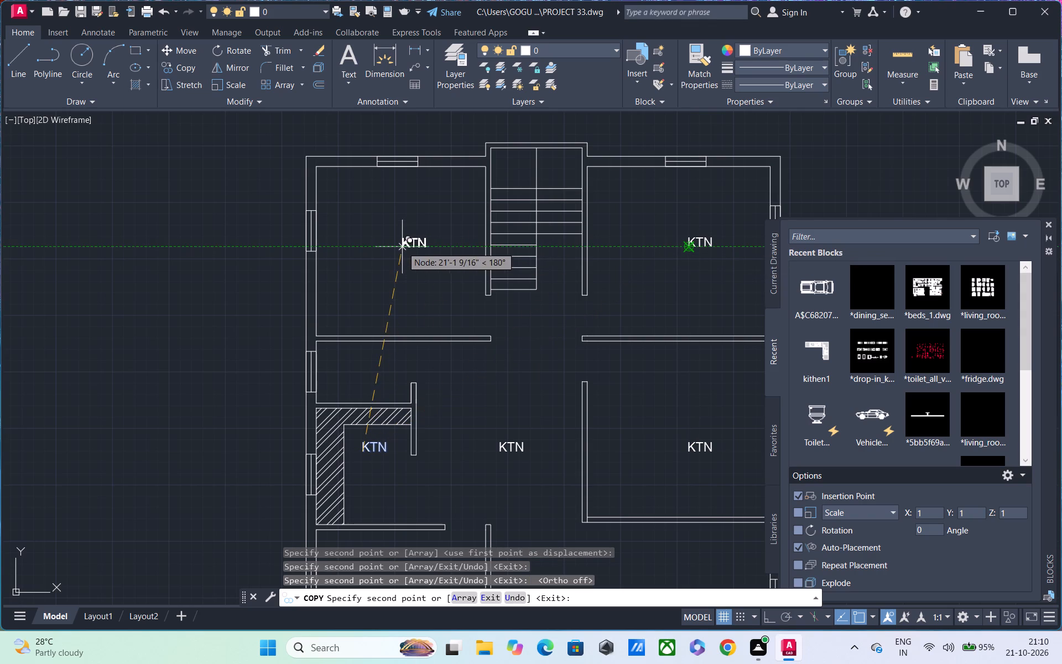
click(403, 246)
Place further copies of the KTN label in the lower-left and lower-right rooms.
middle_drag(449, 356, 507, 256)
middle_drag(501, 453, 537, 318)
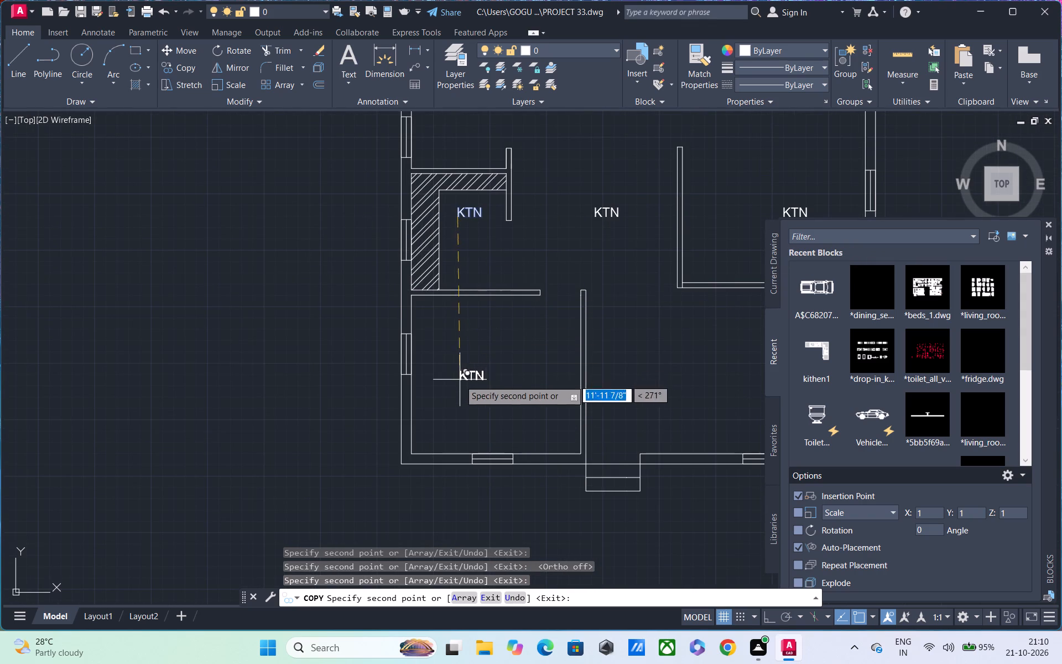
click(478, 384)
middle_drag(588, 389, 368, 381)
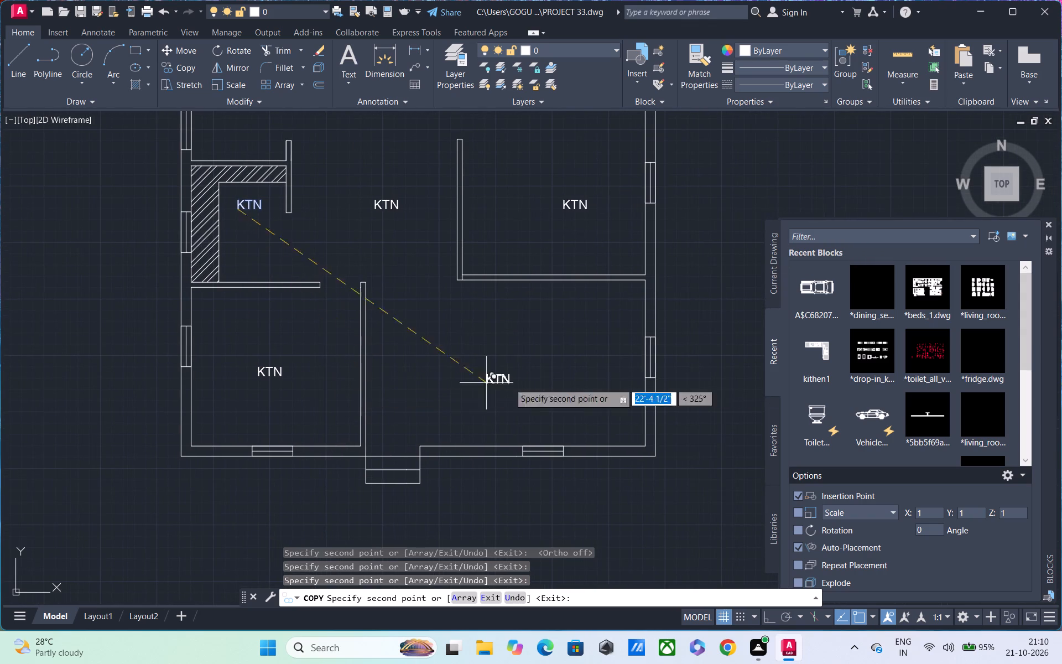
click(540, 369)
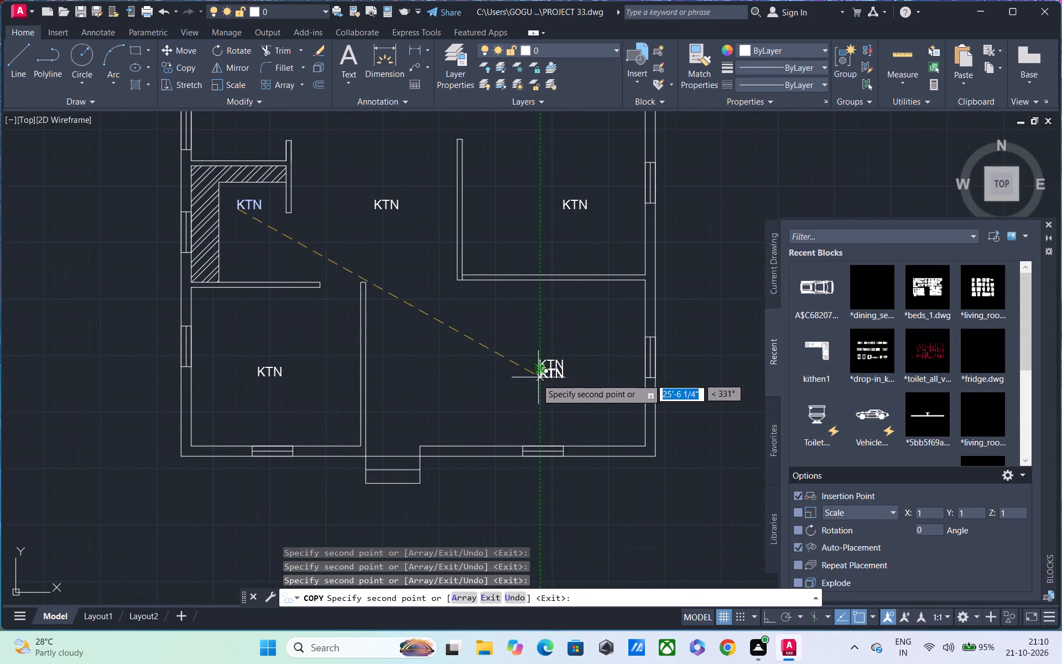
Place one more copy of the KTN label in the space above the treads in the staircase bay.
middle_drag(539, 418, 540, 574)
scroll(535, 509, down, 1)
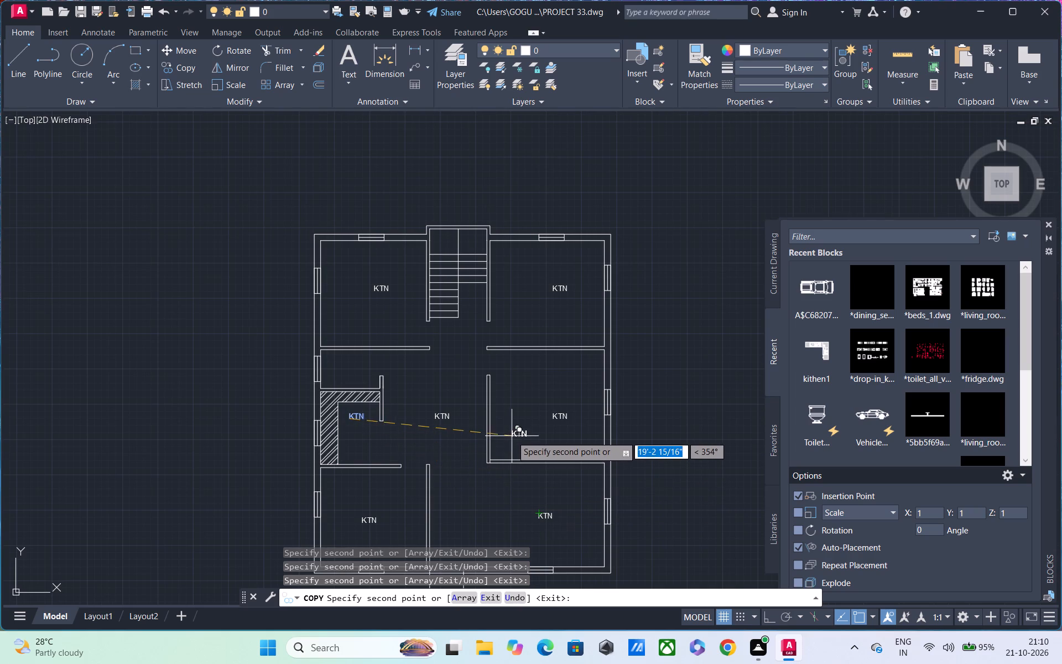
middle_drag(510, 446, 522, 612)
scroll(460, 451, up, 2)
middle_drag(475, 573, 475, 663)
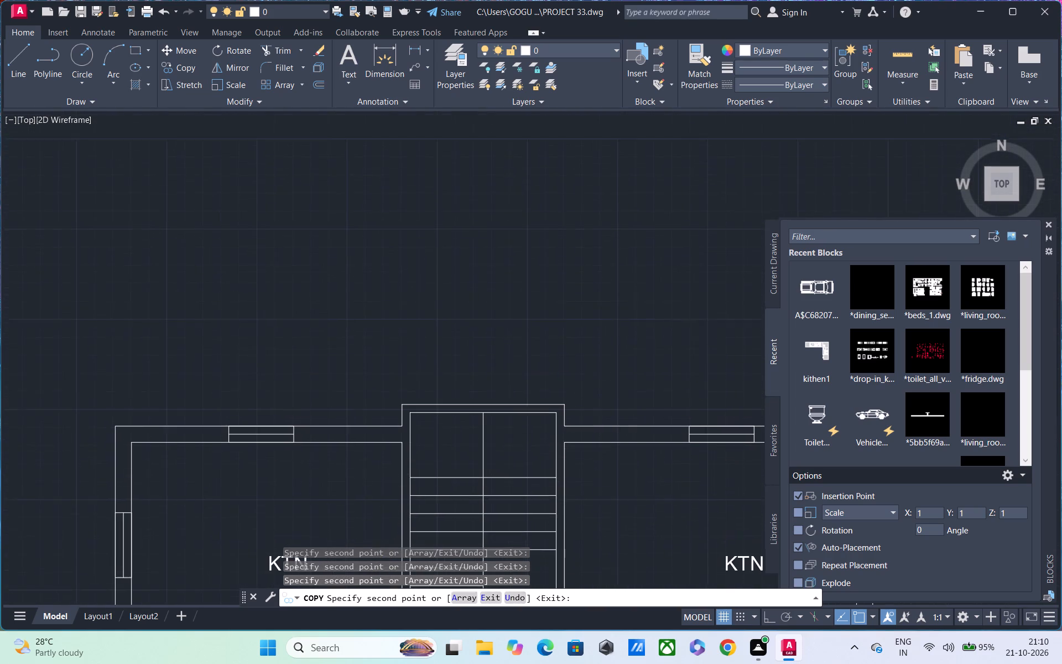
middle_drag(475, 663, 472, 659)
click(435, 439)
middle_click(470, 491)
key(space)
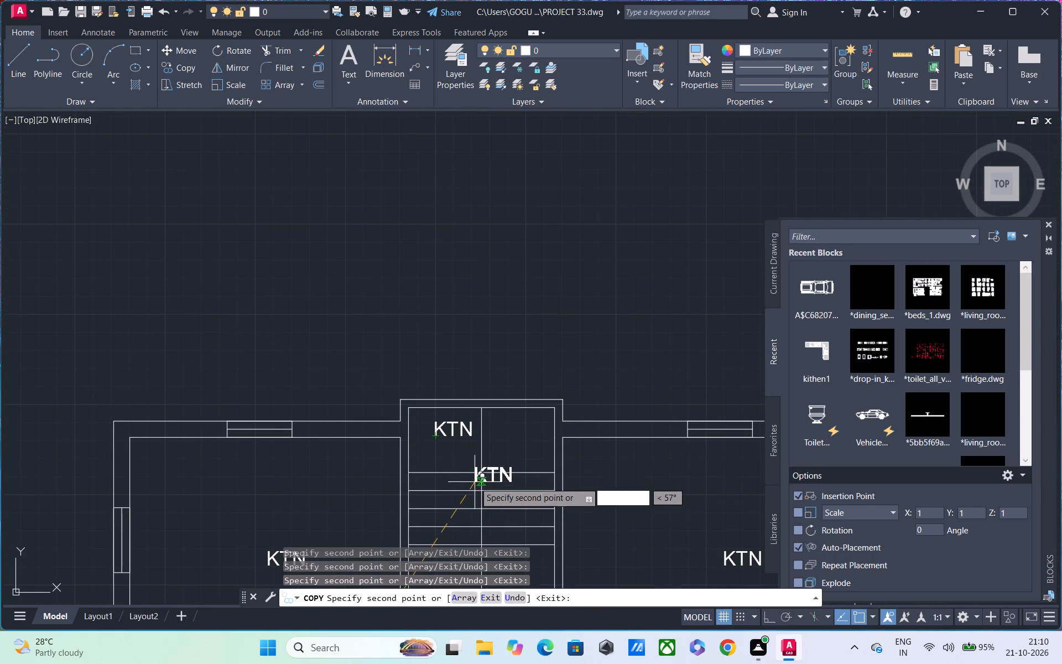
Trim away the part of the staircase's centre line above the topmost tread, beside the copied label.
key(t)
key(r)
key(space)
key(Escape)
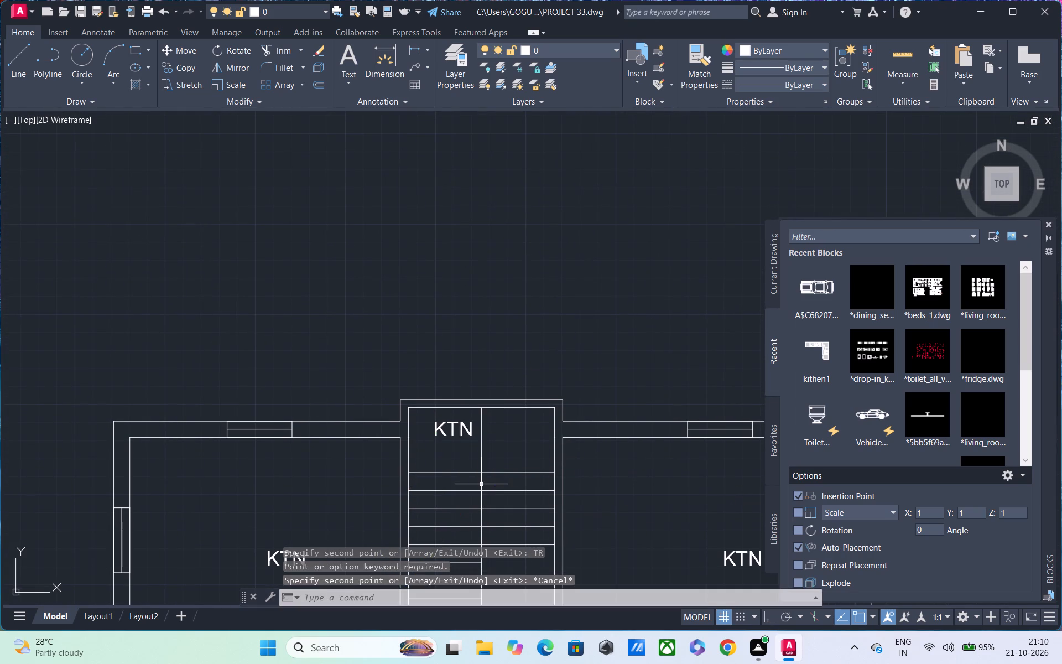
key(t)
key(r)
key(space)
drag(496, 439, 494, 440)
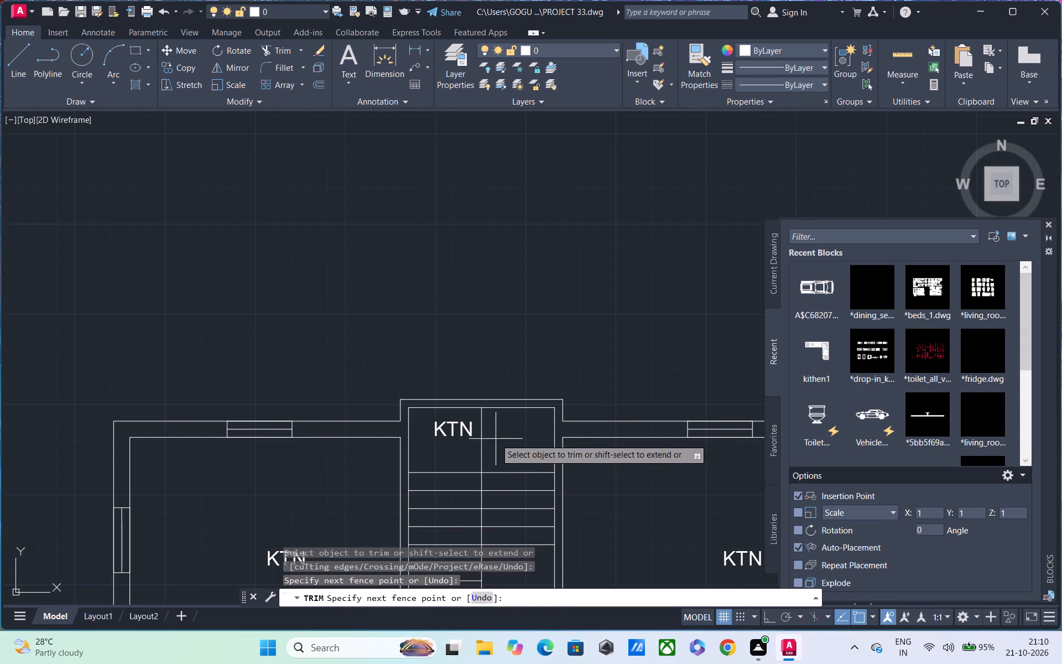
drag(494, 440, 476, 456)
scroll(479, 465, down, 2)
middle_drag(482, 554, 514, 468)
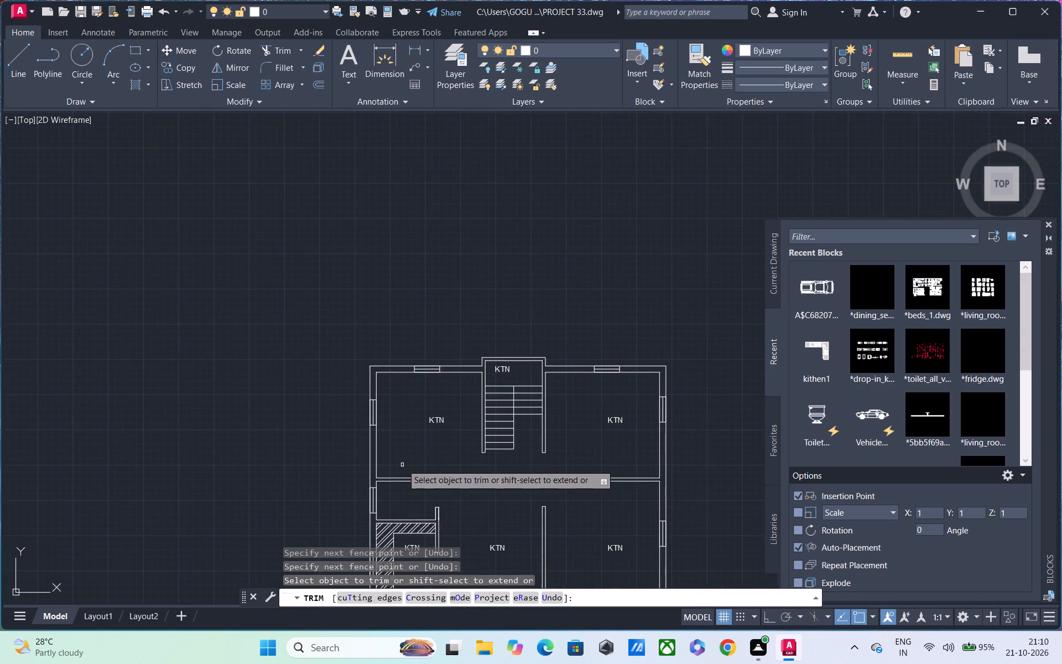
middle_drag(420, 436, 445, 392)
scroll(445, 392, up, 1)
scroll(492, 500, up, 1)
scroll(493, 496, down, 1)
key(Escape)
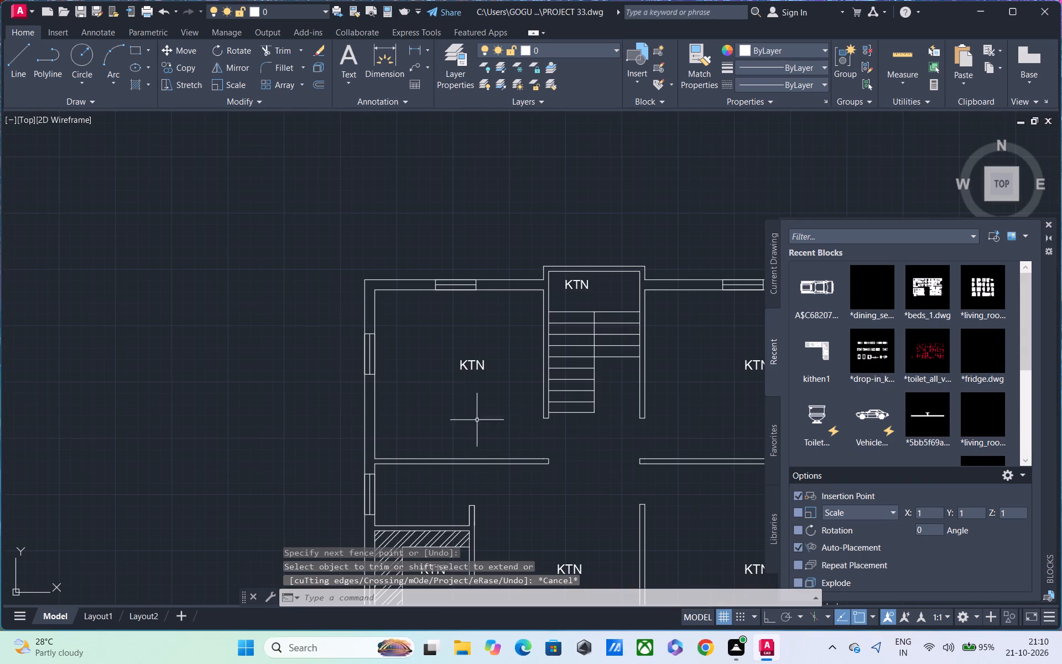
Change the upper-left room's KTN label to BED ROOM.
double_click(476, 362)
click(496, 371)
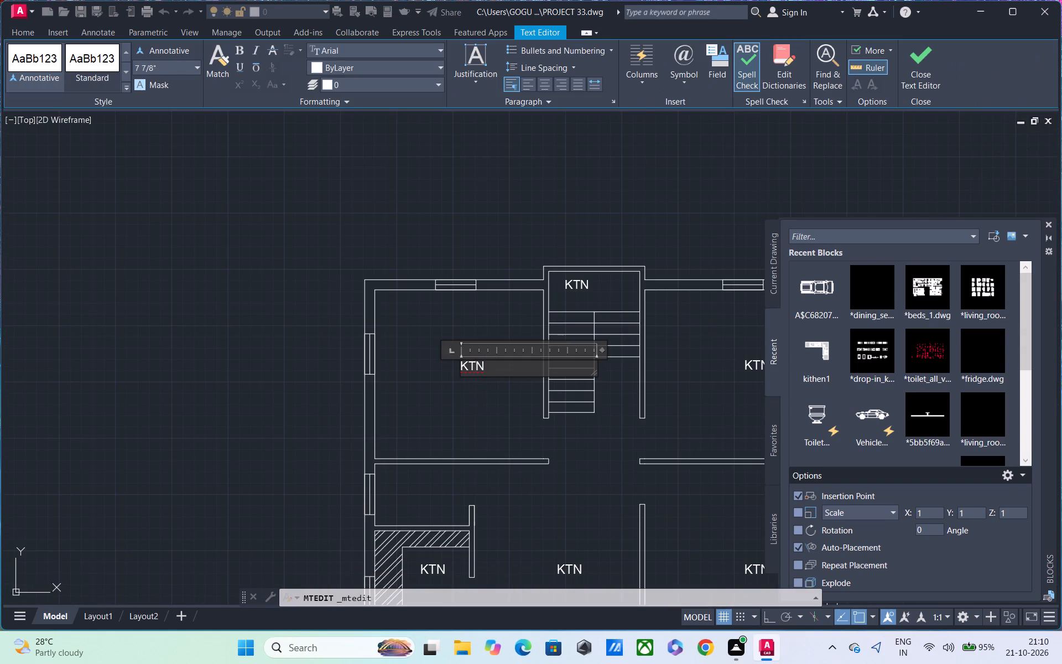
key(BackSpace)
key(BackSpace)
key(BackSpace)
key(BackSpace)
key(BackSpace)
key(BackSpace)
key(BackSpace)
key(BackSpace)
key(BackSpace)
key(BackSpace)
key(BackSpace)
key(BackSpace)
key(BackSpace)
key(BackSpace)
key(BackSpace)
key(BackSpace)
key(BackSpace)
key(BackSpace)
key(BackSpace)
key(BackSpace)
text(BED ROOM)
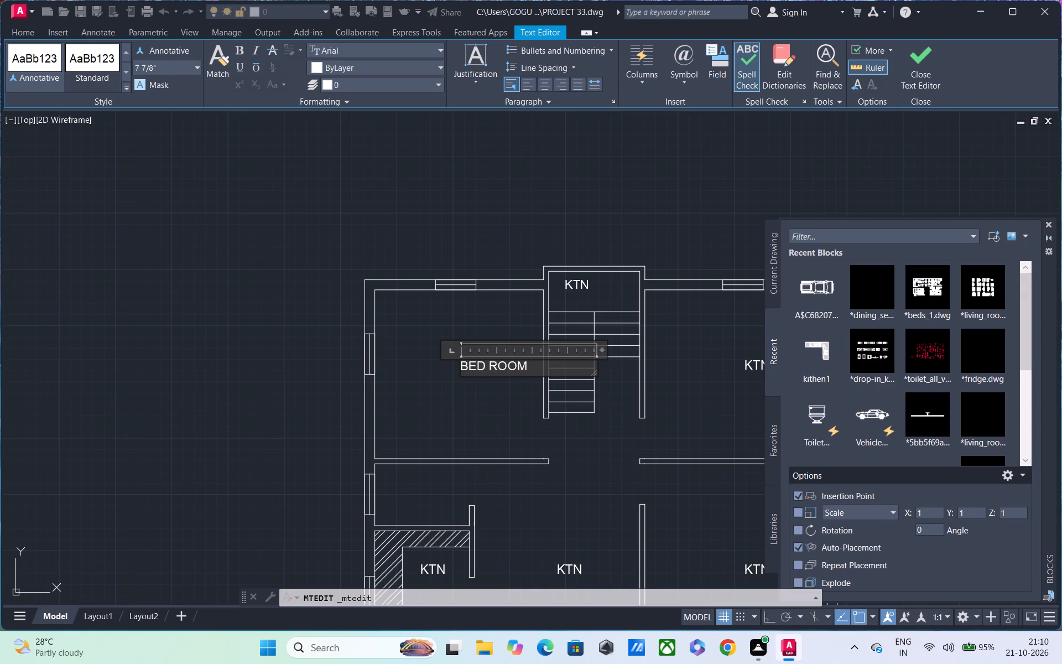
click(487, 396)
Change the staircase bay's KTN label to two lines reading BATH and W/C.
double_click(580, 287)
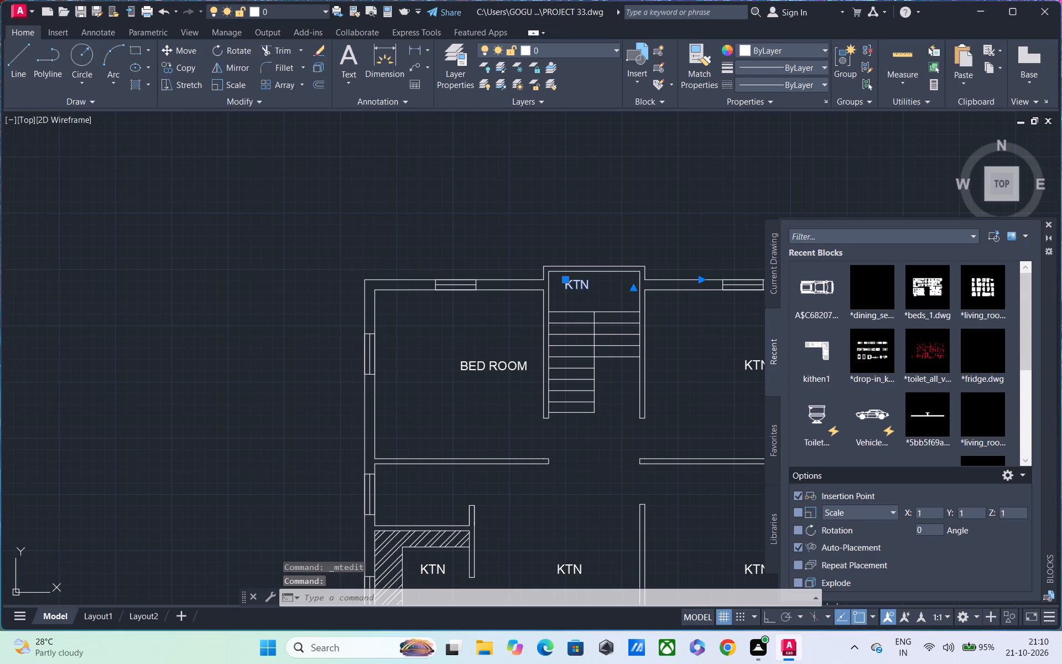
click(601, 286)
key(BackSpace)
key(BackSpace)
key(BackSpace)
key(BackSpace)
key(BackSpace)
key(BackSpace)
key(BackSpace)
key(BackSpace)
key(BackSpace)
key(BackSpace)
key(BackSpace)
key(BackSpace)
key(BackSpace)
key(BackSpace)
key(BackSpace)
key(BackSpace)
key(BackSpace)
key(BackSpace)
key(BackSpace)
key(BackSpace)
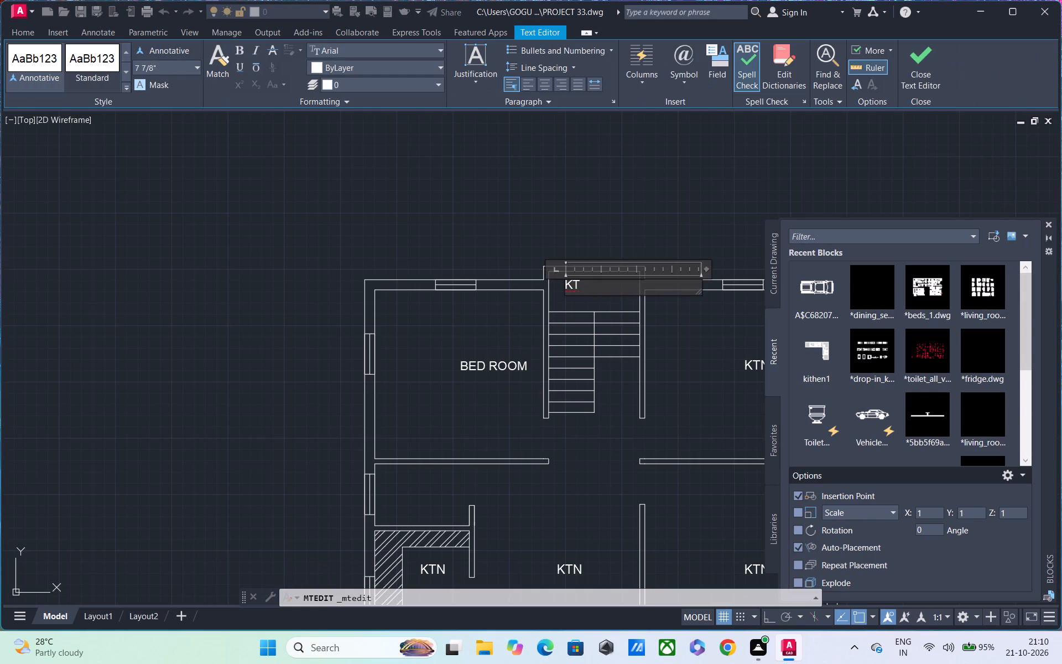
text(BATH)
key(space)
key(Return)
key(w)
key(slash)
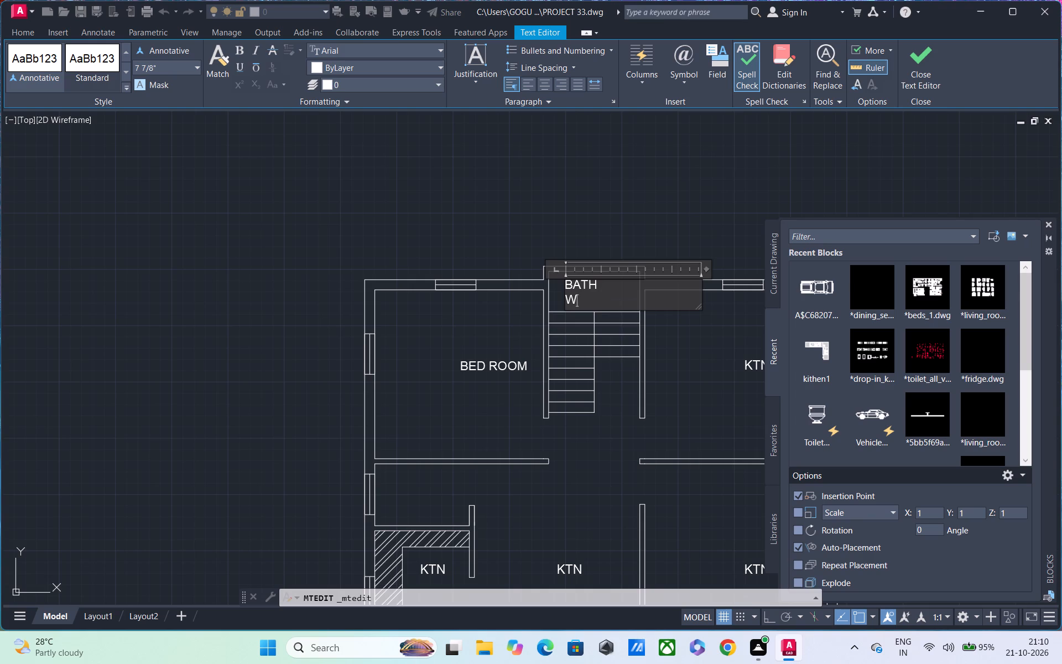
key(c)
click(571, 509)
Change the upper-right room's KTN label to BED ROOM.
middle_drag(571, 509, 377, 437)
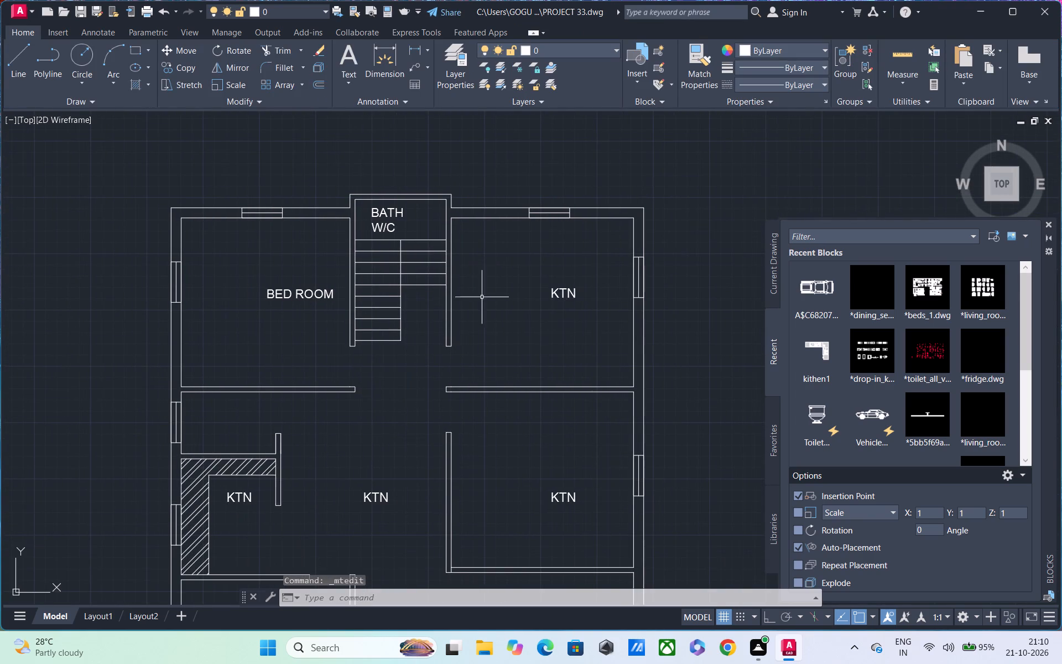
double_click(564, 297)
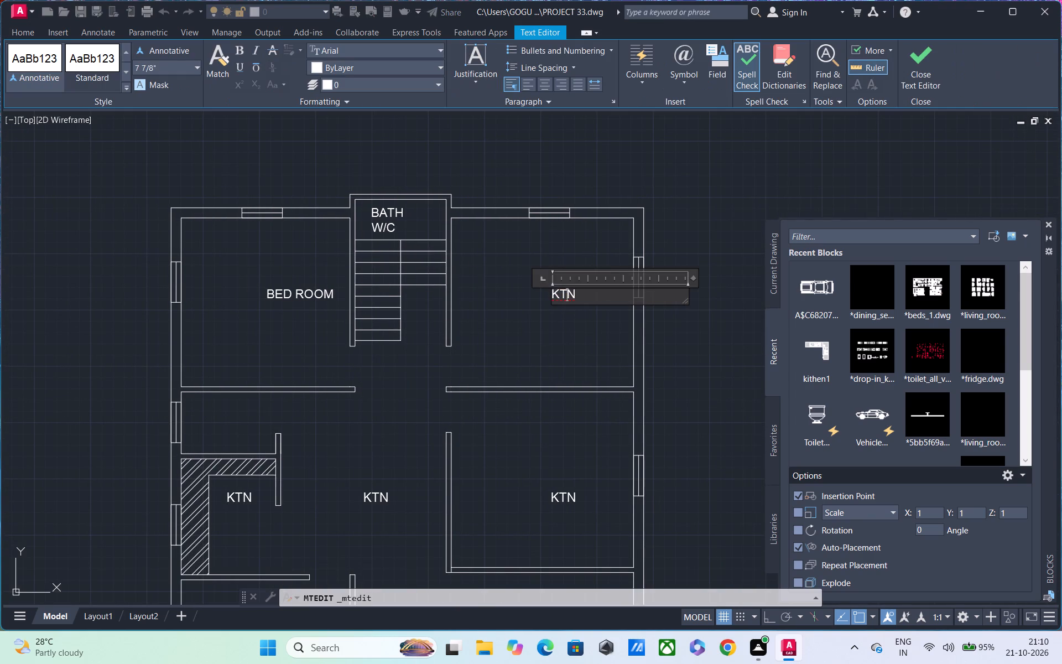
click(591, 293)
key(BackSpace)
key(BackSpace)
key(BackSpace)
key(BackSpace)
key(BackSpace)
key(BackSpace)
key(BackSpace)
key(BackSpace)
key(BackSpace)
key(BackSpace)
key(BackSpace)
text(BED)
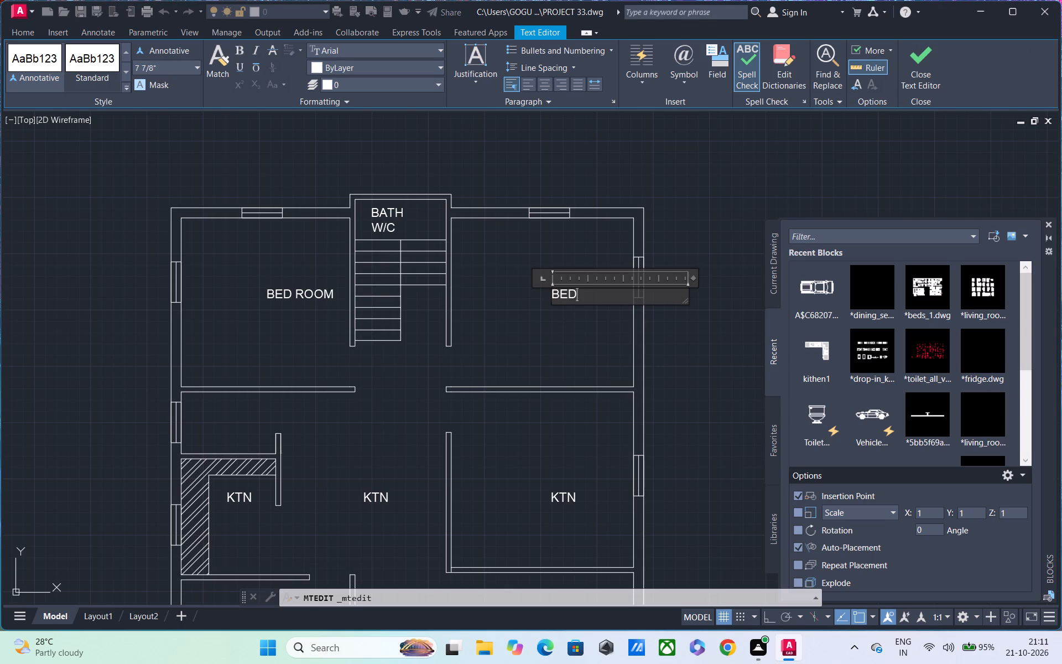
key(space)
text(ROOM)
click(581, 319)
drag(582, 355, 582, 228)
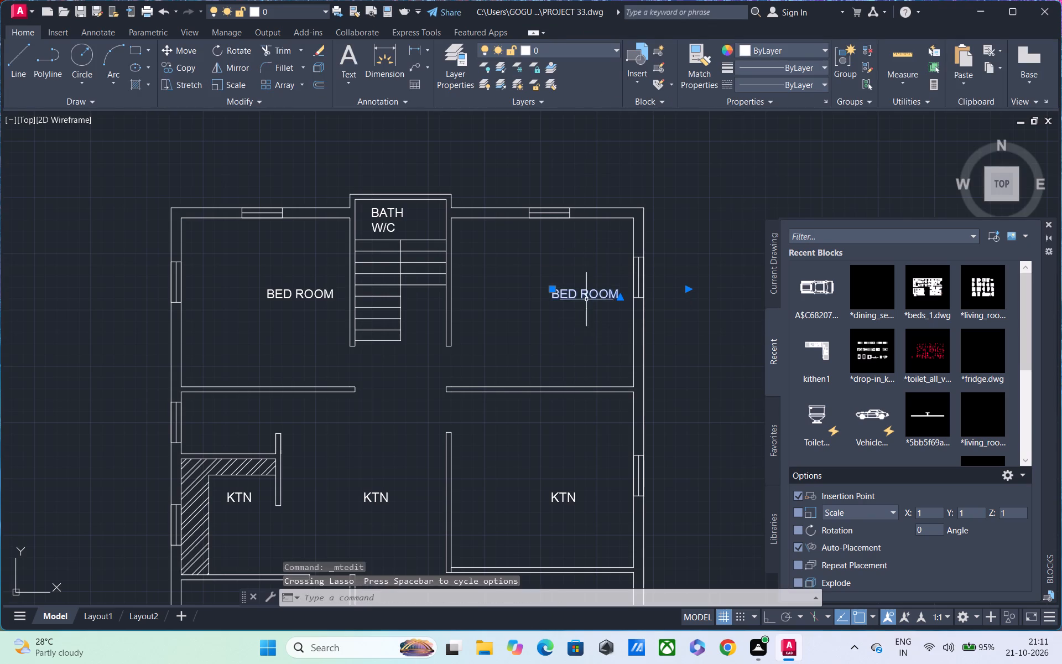
middle_drag(576, 370, 587, 253)
key(space)
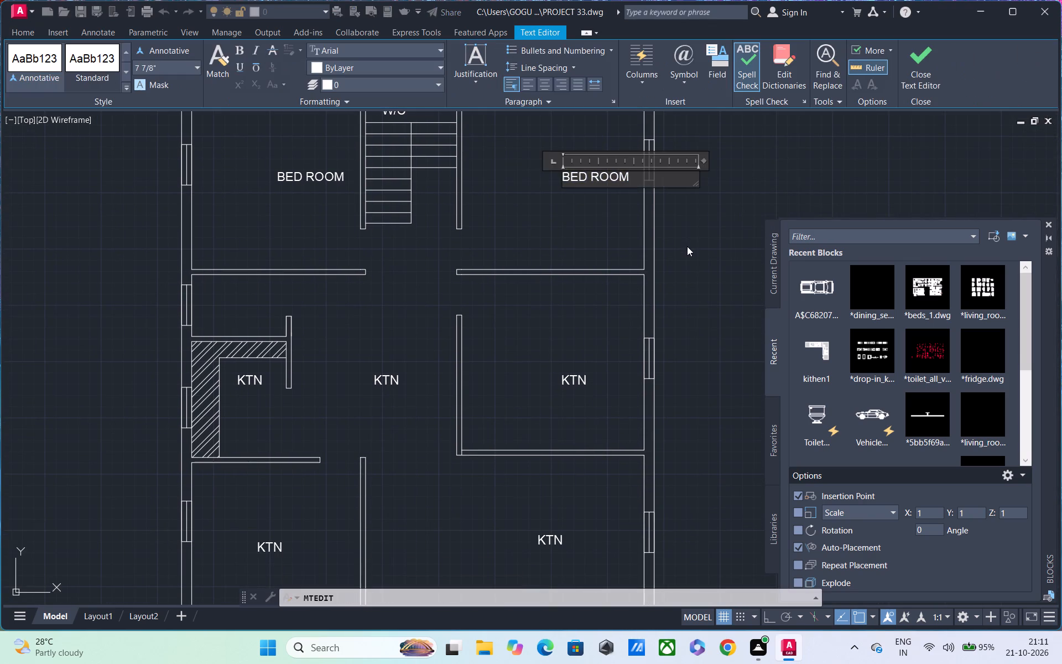
click(687, 246)
Change the KTN label of the middle room on the plan's right side to BED ROOM.
double_click(583, 376)
click(598, 383)
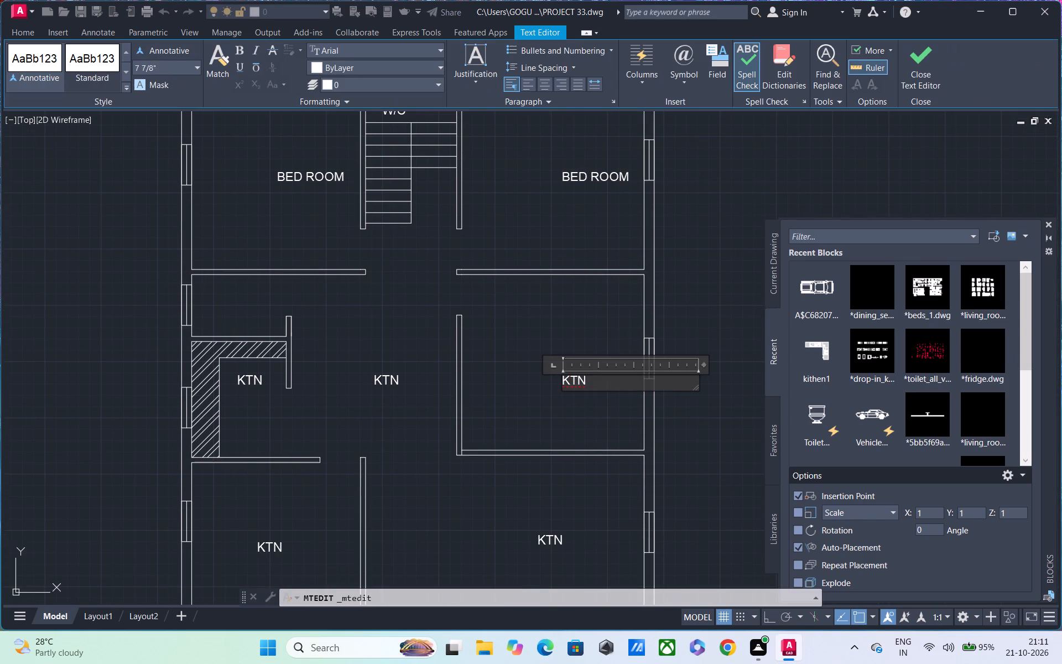
key(BackSpace)
key(BackSpace)
key(BackSpace)
key(BackSpace)
key(BackSpace)
key(BackSpace)
key(BackSpace)
key(BackSpace)
key(BackSpace)
key(BackSpace)
key(BackSpace)
key(BackSpace)
key(BackSpace)
key(BackSpace)
key(BackSpace)
key(BackSpace)
key(BackSpace)
key(BackSpace)
key(BackSpace)
text(BED ROOM)
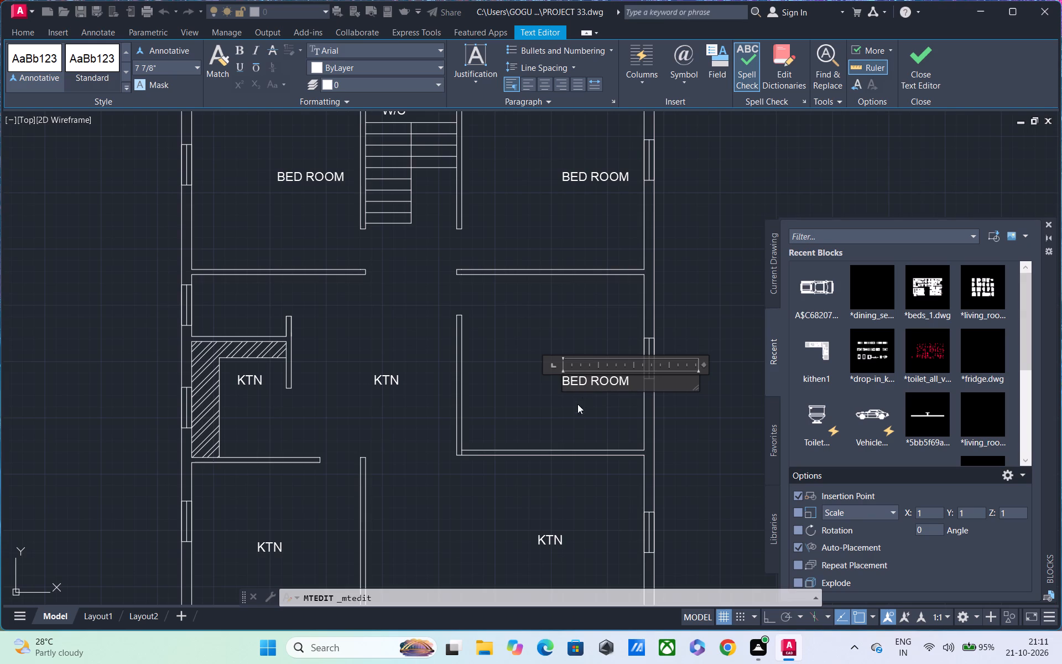
click(565, 421)
Change the central space's KTN label to two lines reading HALL and DINNING, with the second line indented one space.
double_click(384, 378)
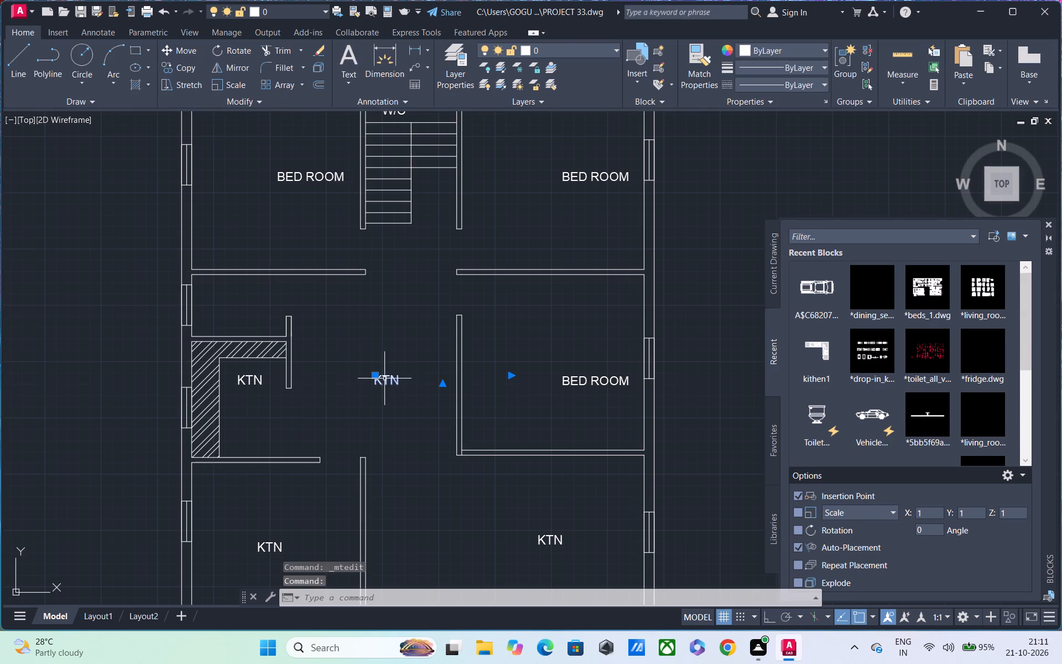
click(420, 382)
key(BackSpace)
key(BackSpace)
key(BackSpace)
key(BackSpace)
key(BackSpace)
key(BackSpace)
key(BackSpace)
key(BackSpace)
key(BackSpace)
key(BackSpace)
key(BackSpace)
key(BackSpace)
key(BackSpace)
key(BackSpace)
key(BackSpace)
key(BackSpace)
key(BackSpace)
key(BackSpace)
key(BackSpace)
key(BackSpace)
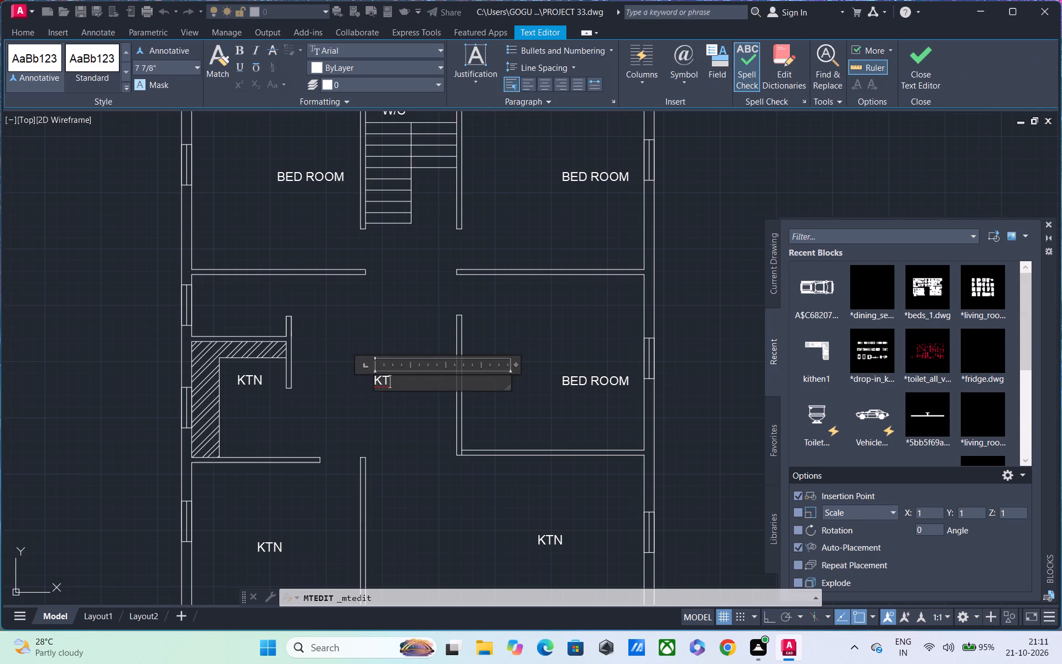
text(HALL)
key(Return)
key(space)
text(DI)
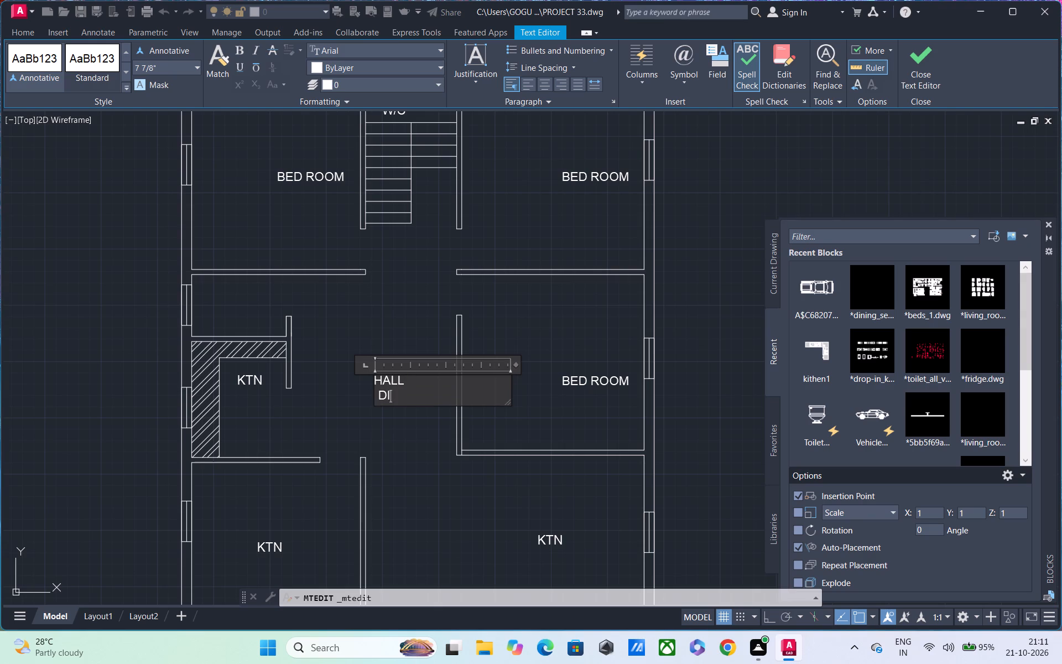
text(NNING)
click(417, 442)
Change the lower-left room's KTN label to BED ROOM.
middle_drag(420, 442, 465, 241)
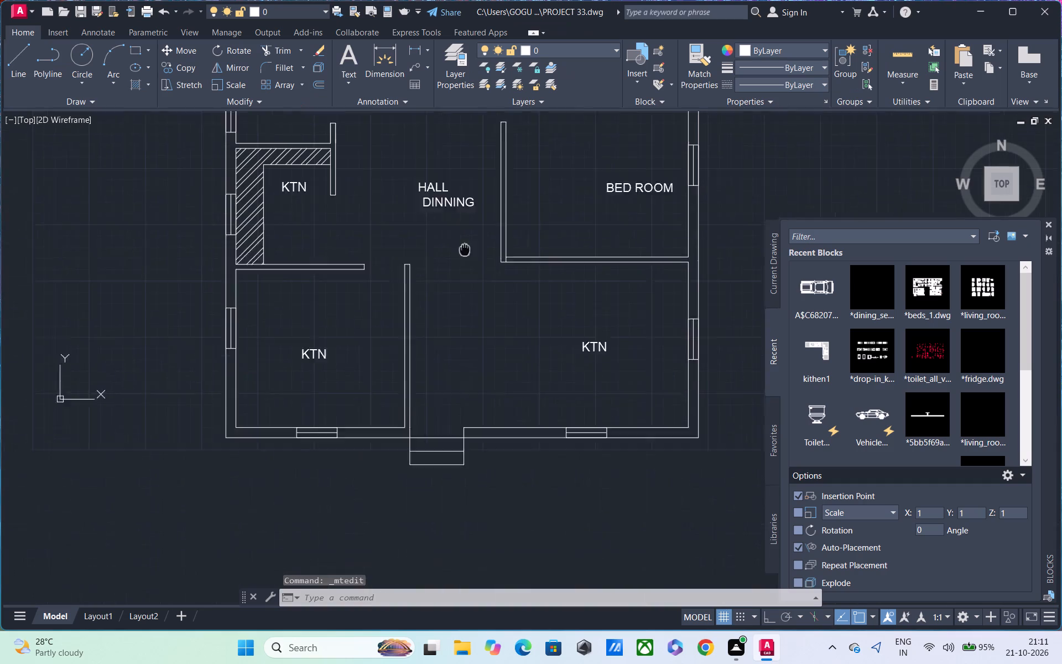
middle_drag(465, 241, 466, 227)
double_click(320, 331)
click(335, 336)
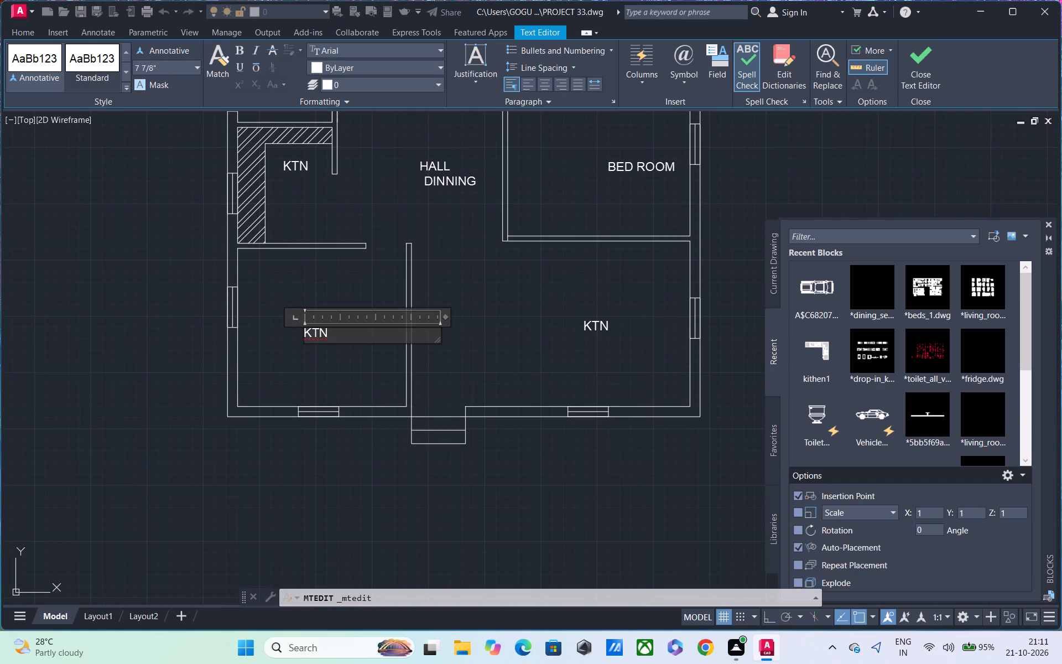
key(BackSpace)
key(BackSpace)
key(BackSpace)
key(BackSpace)
key(BackSpace)
key(BackSpace)
key(BackSpace)
key(BackSpace)
key(BackSpace)
key(BackSpace)
key(BackSpace)
key(BackSpace)
key(BackSpace)
key(BackSpace)
key(BackSpace)
key(BackSpace)
key(BackSpace)
key(BackSpace)
key(BackSpace)
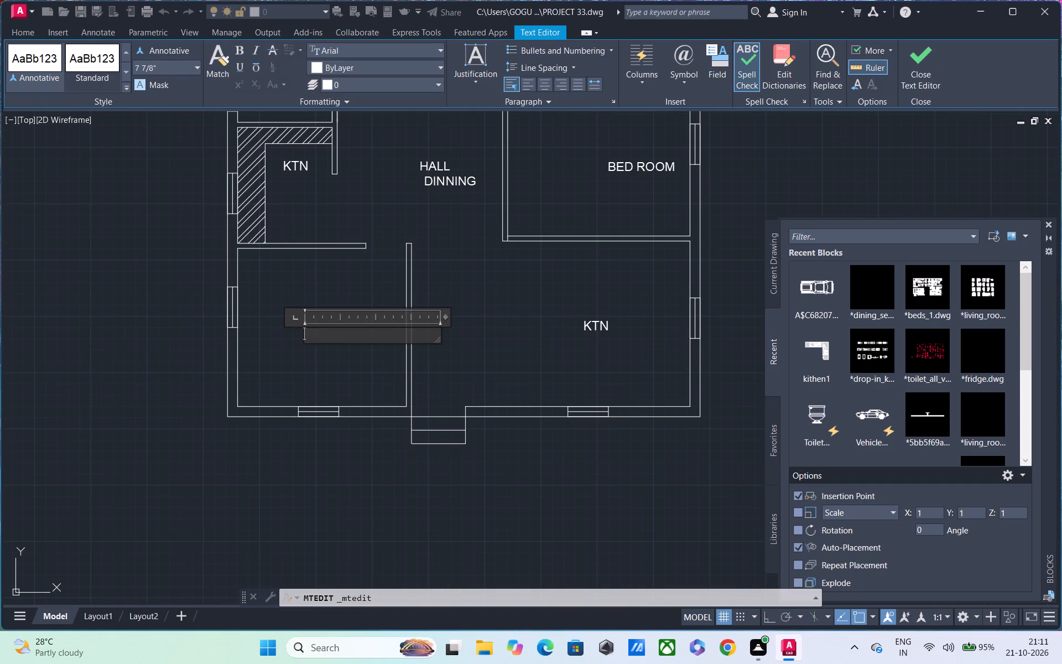
text(BED ROOM)
click(532, 346)
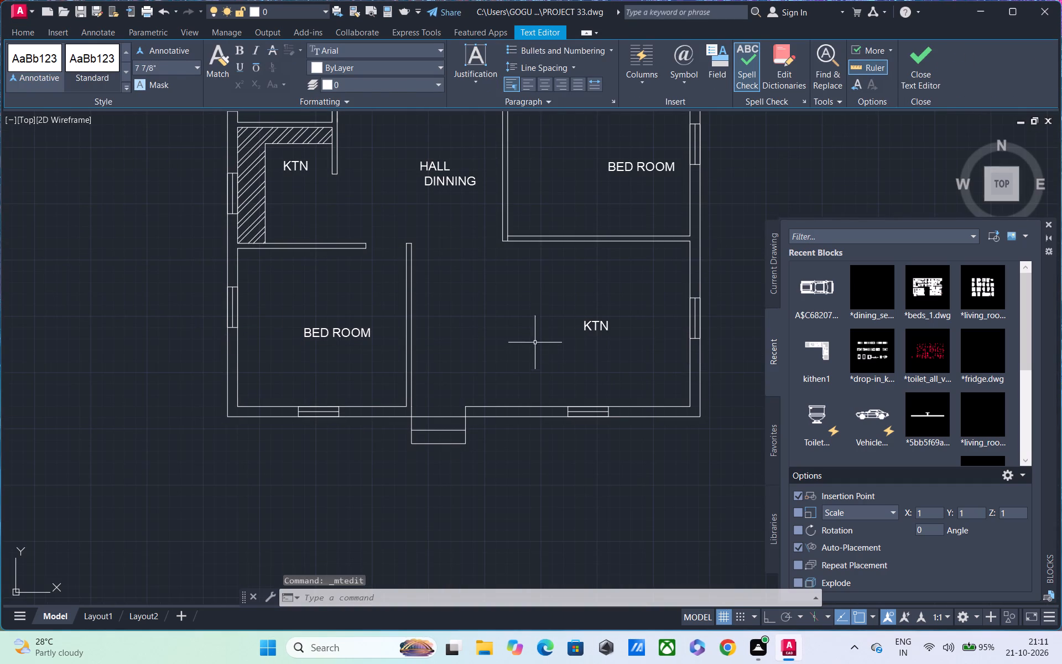
Change the lower-right room's KTN label to three lines reading PARKING, an indented + and VARANDAH.
double_click(603, 324)
click(624, 327)
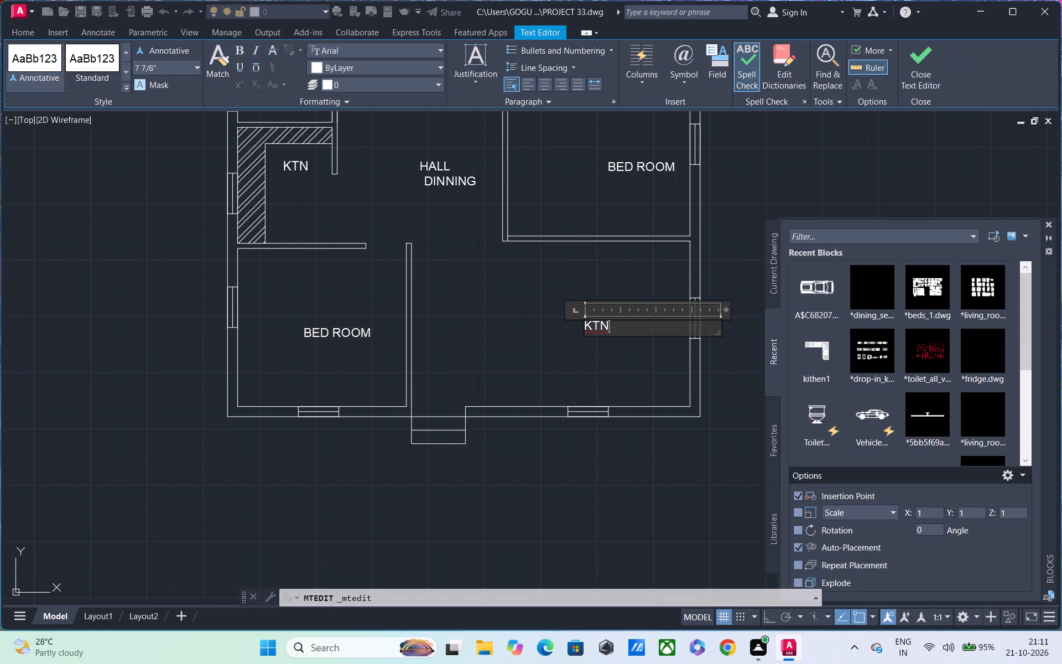
key(BackSpace)
key(BackSpace)
key(BackSpace)
key(BackSpace)
key(BackSpace)
key(BackSpace)
key(BackSpace)
key(BackSpace)
key(BackSpace)
key(BackSpace)
key(BackSpace)
key(BackSpace)
key(BackSpace)
key(BackSpace)
key(BackSpace)
key(BackSpace)
key(BackSpace)
key(BackSpace)
key(BackSpace)
key(BackSpace)
text(PARKING AND)
key(space)
text(VAR)
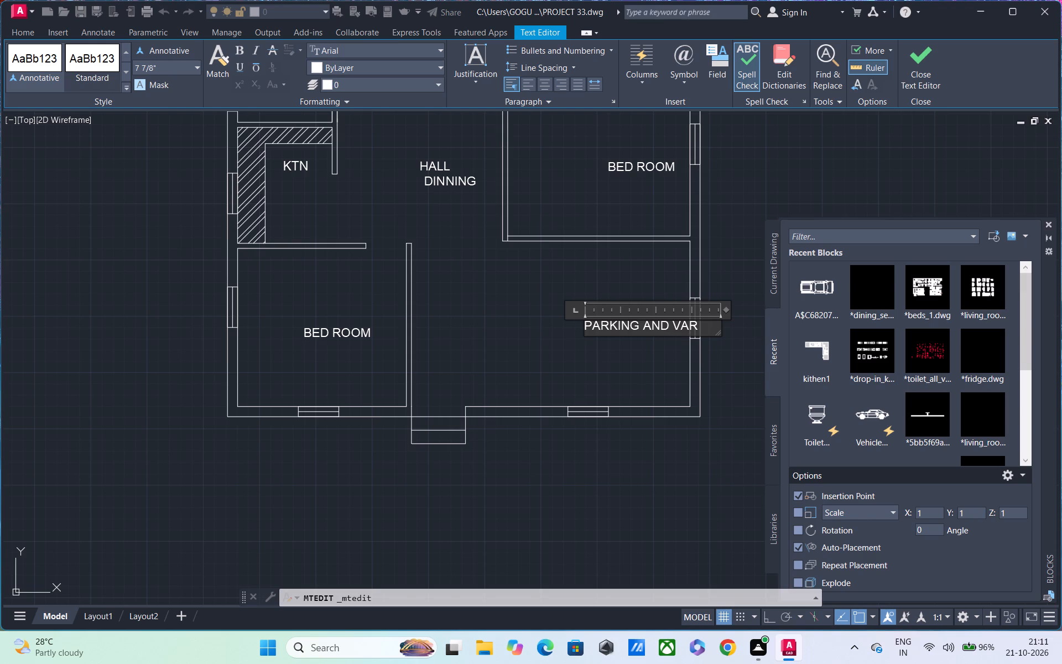
key(BackSpace)
key(BackSpace)
key(BackSpace)
key(BackSpace)
key(BackSpace)
key(BackSpace)
key(BackSpace)
key(Return)
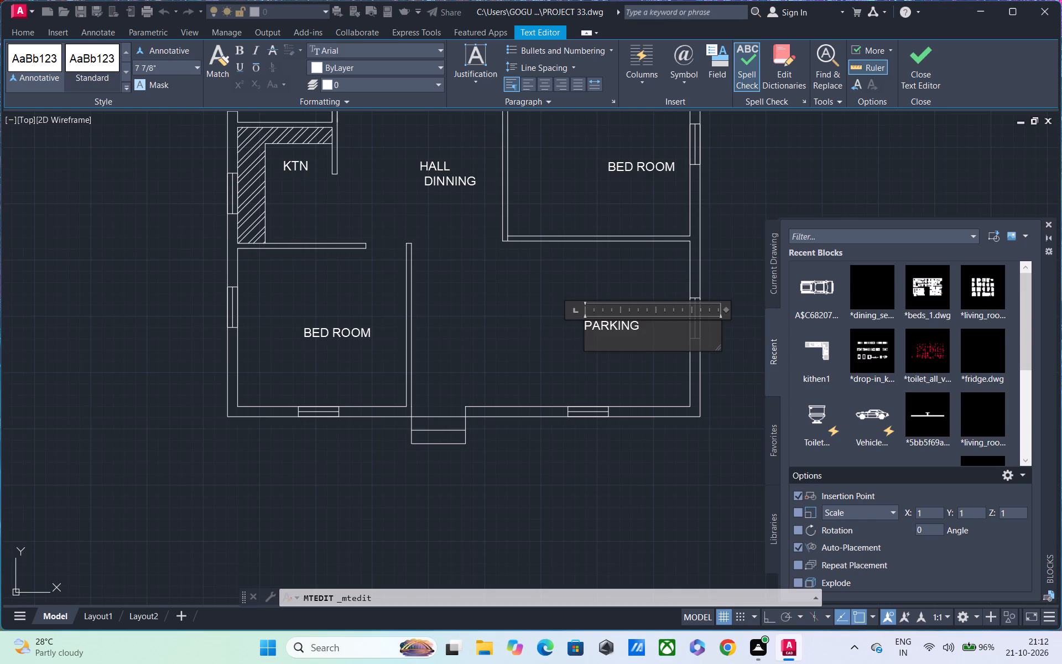
key(space)
key(space)
key(space)
key(space)
key(space)
key(space)
key(plus)
key(Return)
text(VARAN)
text(DA)
key(h)
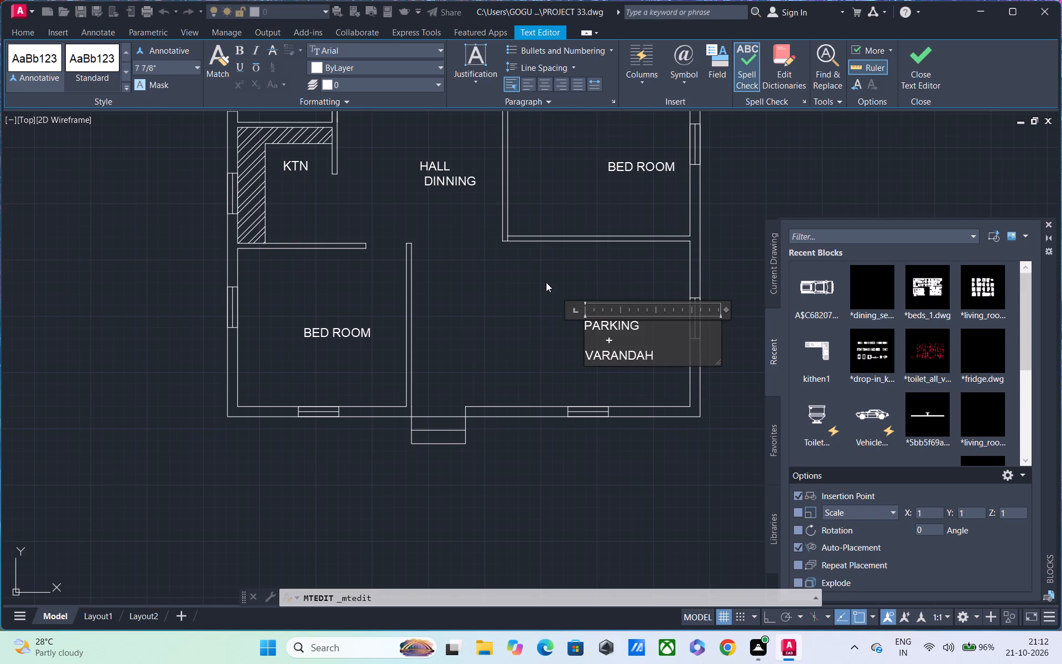
click(508, 308)
Add two new layers to the drawing in the Layer Properties Manager.
middle_drag(510, 316, 511, 400)
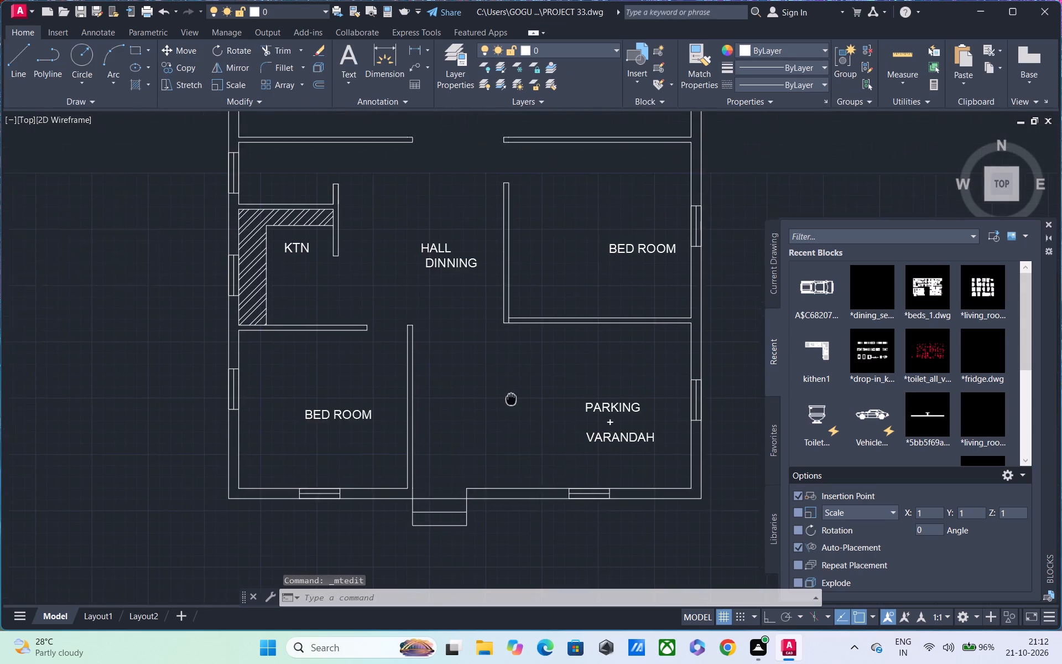
middle_drag(511, 400, 507, 409)
scroll(503, 383, down, 3)
middle_drag(502, 375, 498, 423)
scroll(468, 364, up, 3)
middle_drag(485, 354, 457, 381)
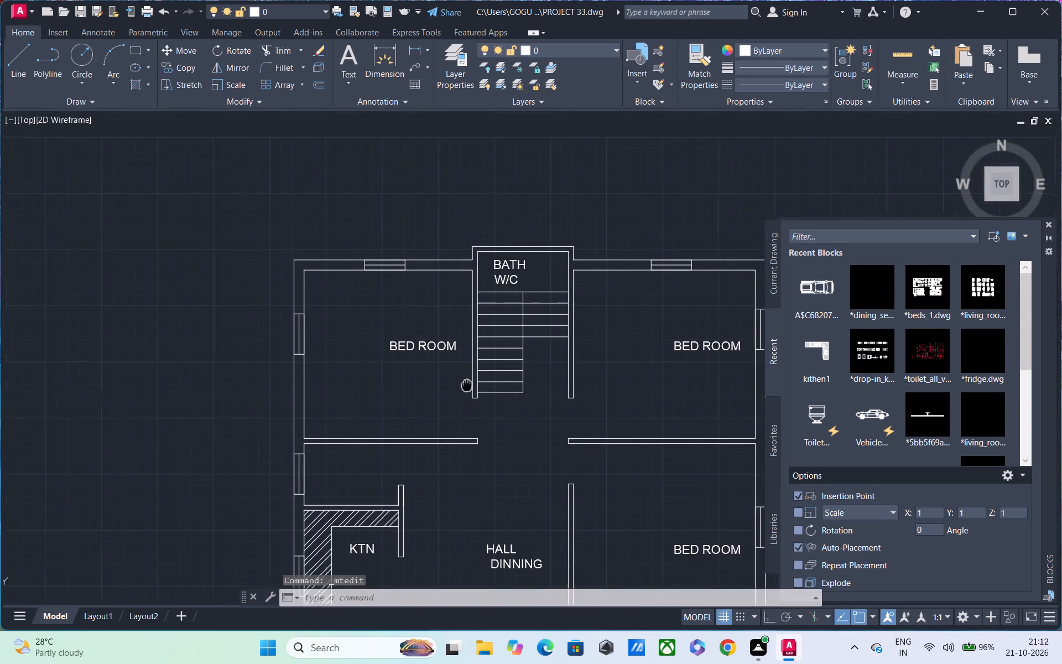
middle_drag(457, 381, 408, 330)
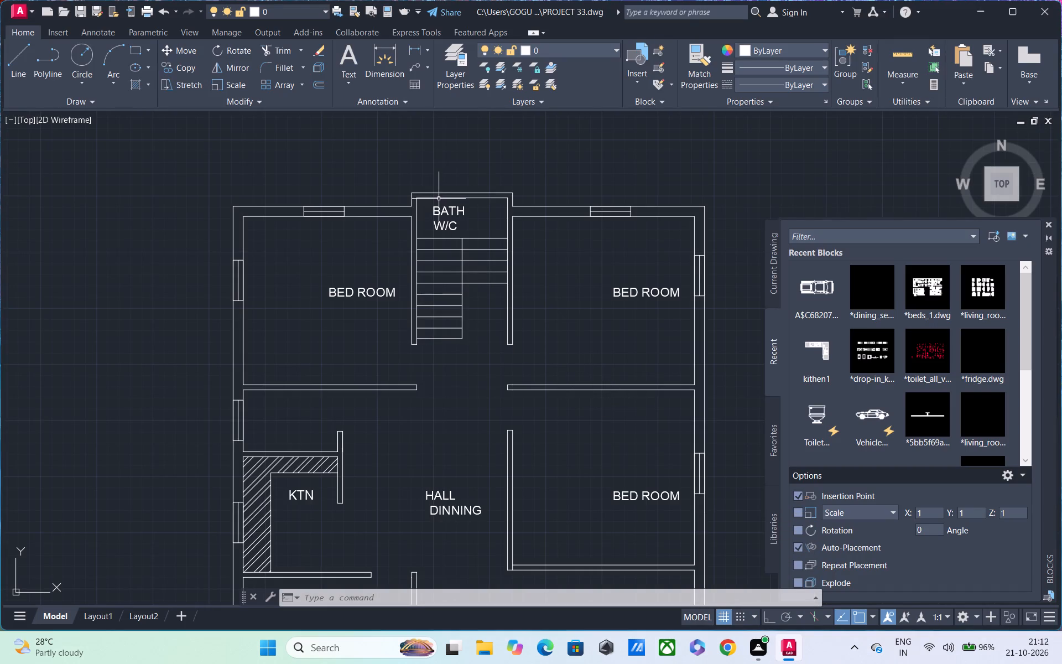
click(456, 67)
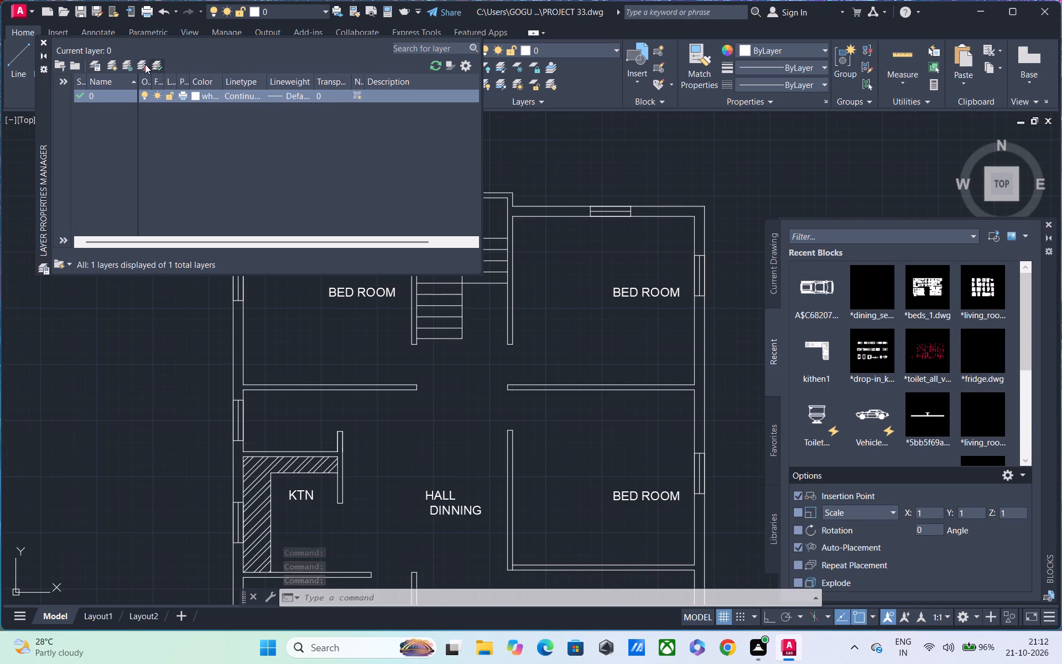
double_click(114, 64)
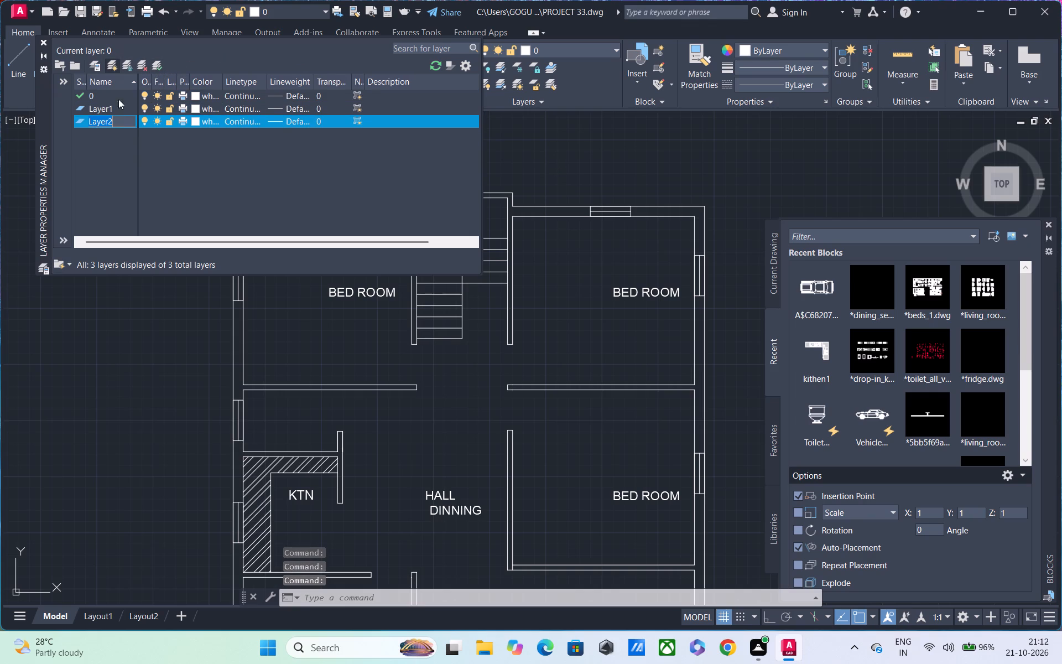
Make the first new layer, Layer1, current and rename it TEXT.
click(119, 106)
double_click(119, 106)
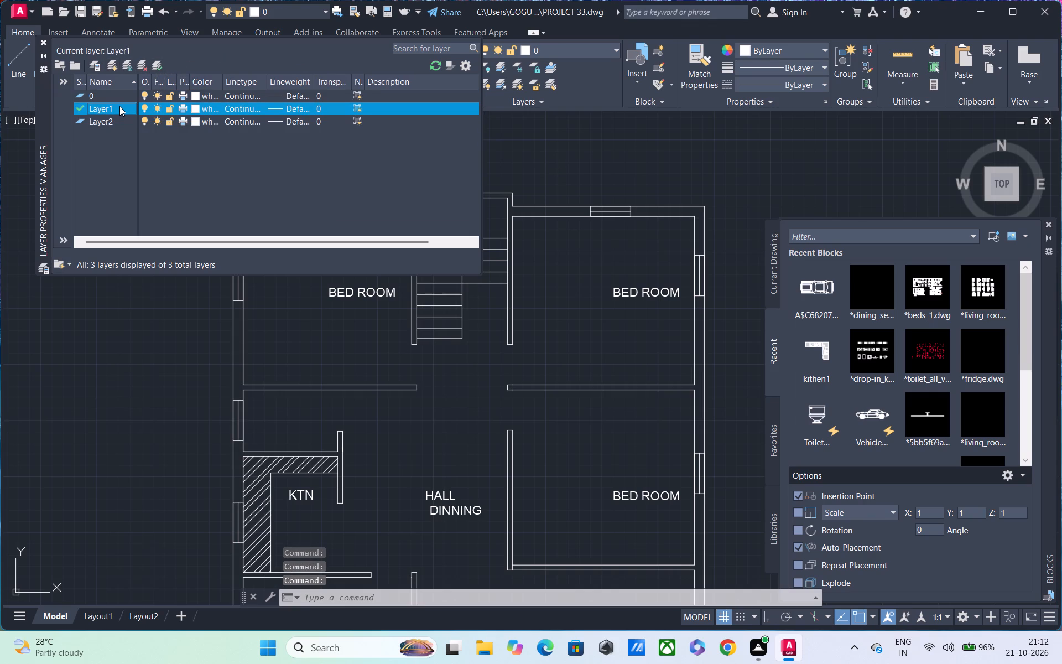
double_click(120, 103)
double_click(118, 105)
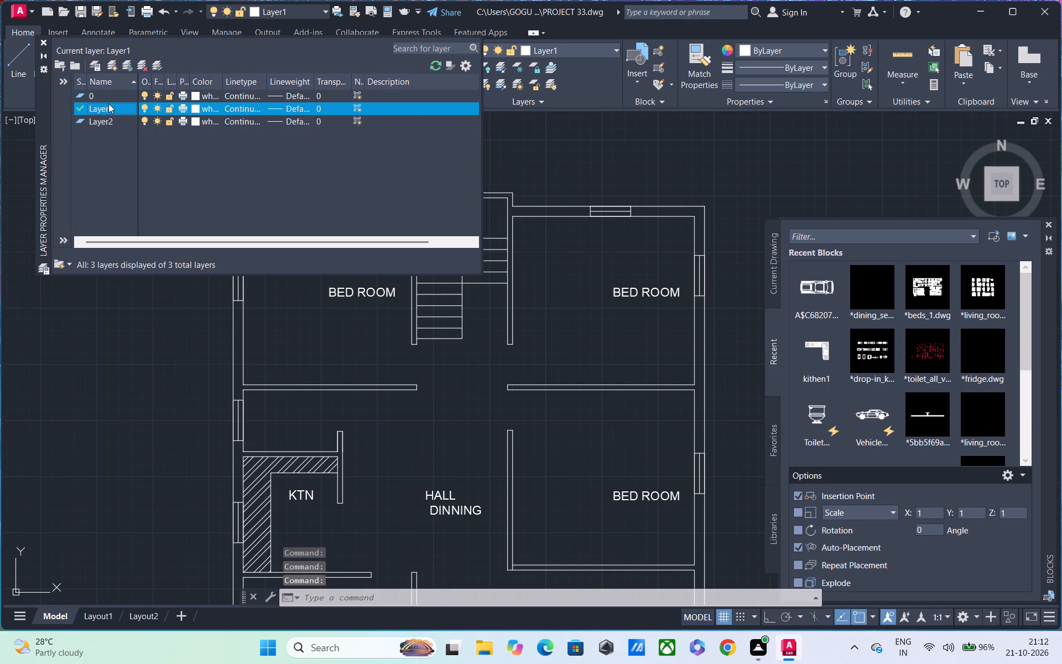
double_click(108, 103)
click(108, 106)
click(128, 108)
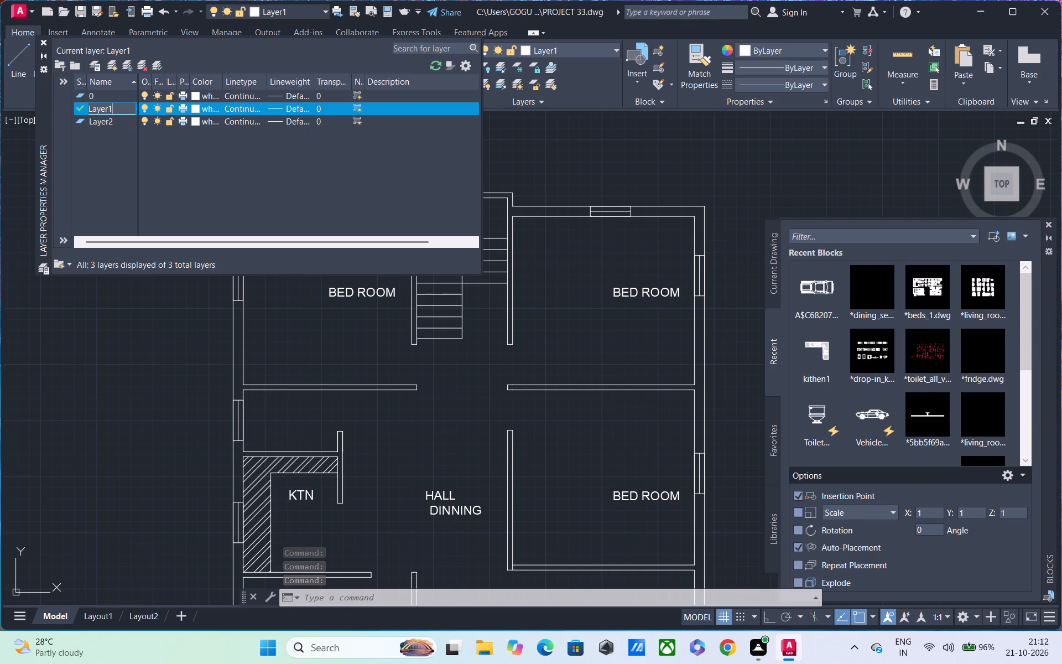
key(BackSpace)
key(BackSpace)
key(BackSpace)
key(BackSpace)
key(BackSpace)
key(BackSpace)
key(BackSpace)
key(BackSpace)
key(BackSpace)
key(BackSpace)
key(BackSpace)
key(BackSpace)
key(BackSpace)
key(BackSpace)
key(BackSpace)
key(BackSpace)
key(BackSpace)
key(BackSpace)
key(BackSpace)
key(BackSpace)
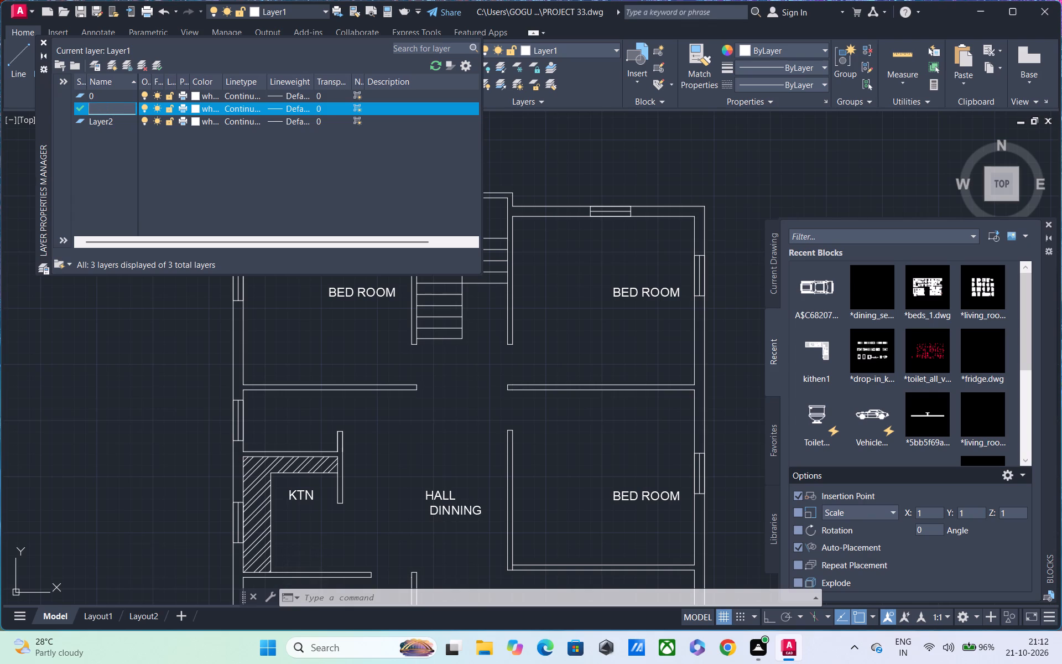
text(TEXT)
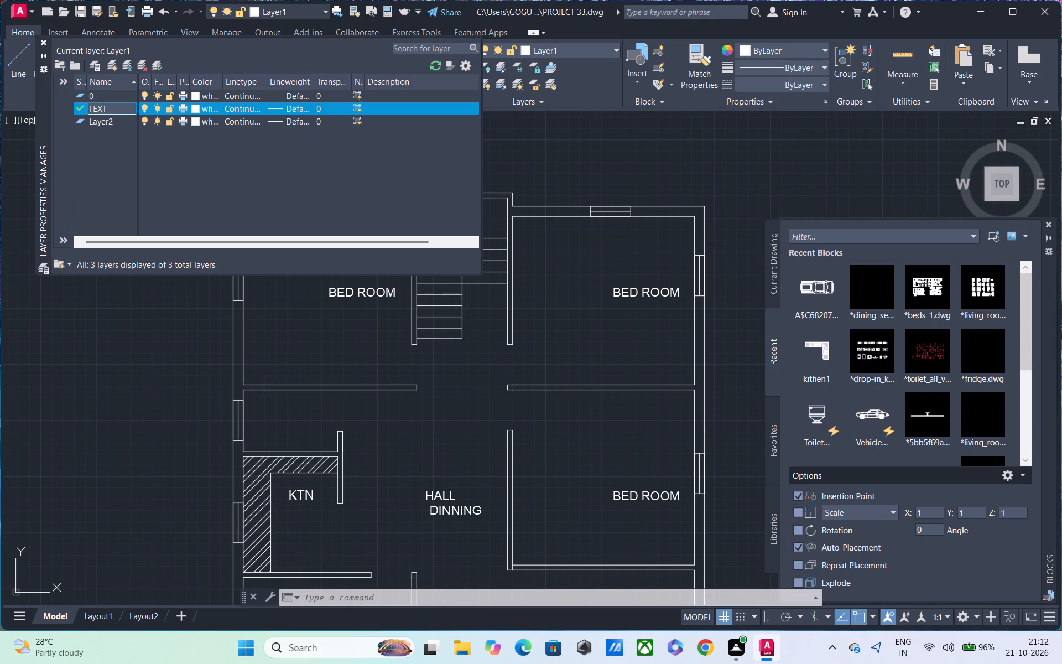
click(193, 108)
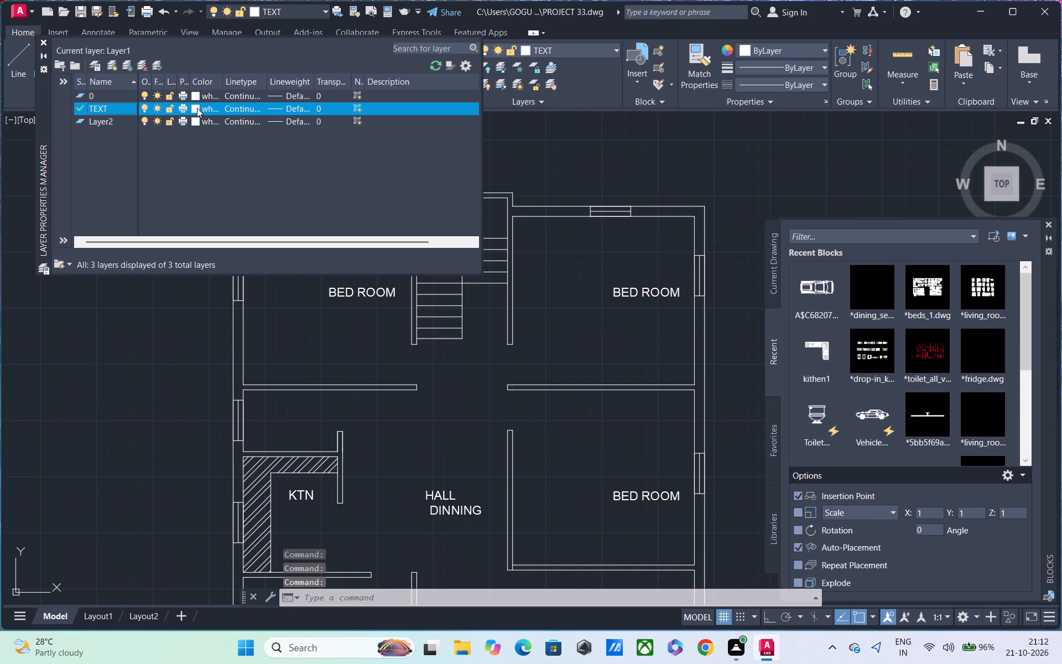
Set the TEXT layer's colour to red and close the layer manager.
click(197, 109)
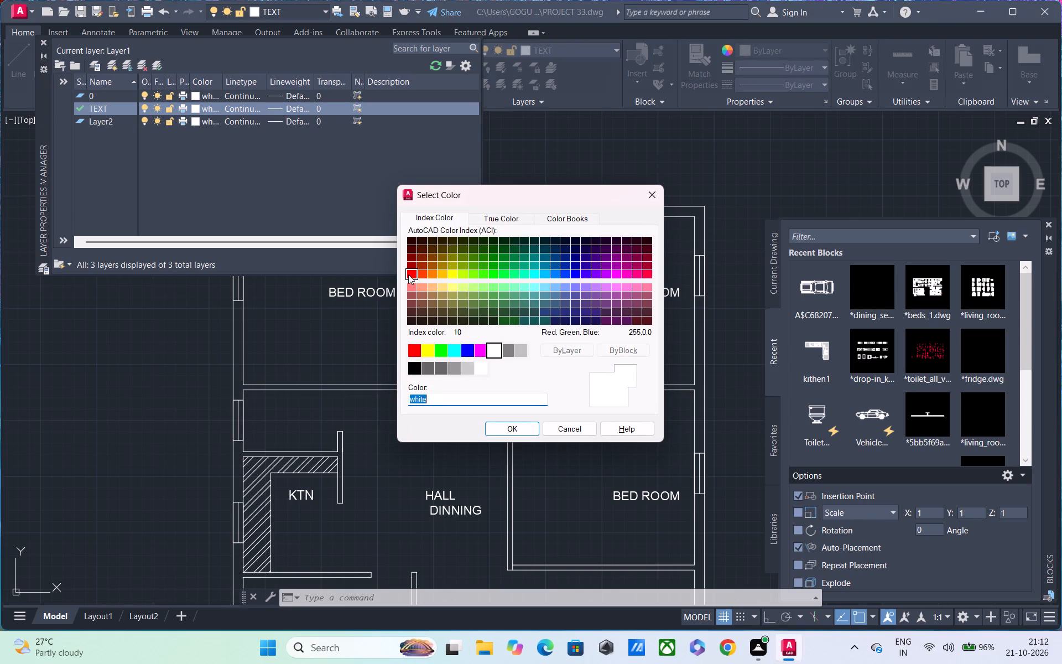
click(412, 346)
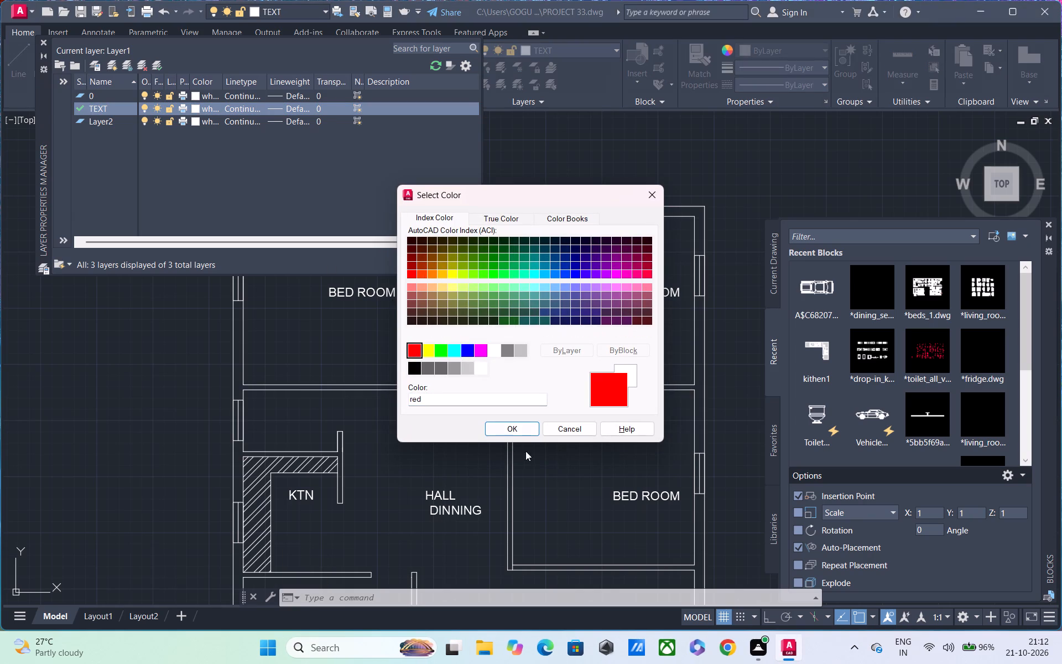
click(514, 427)
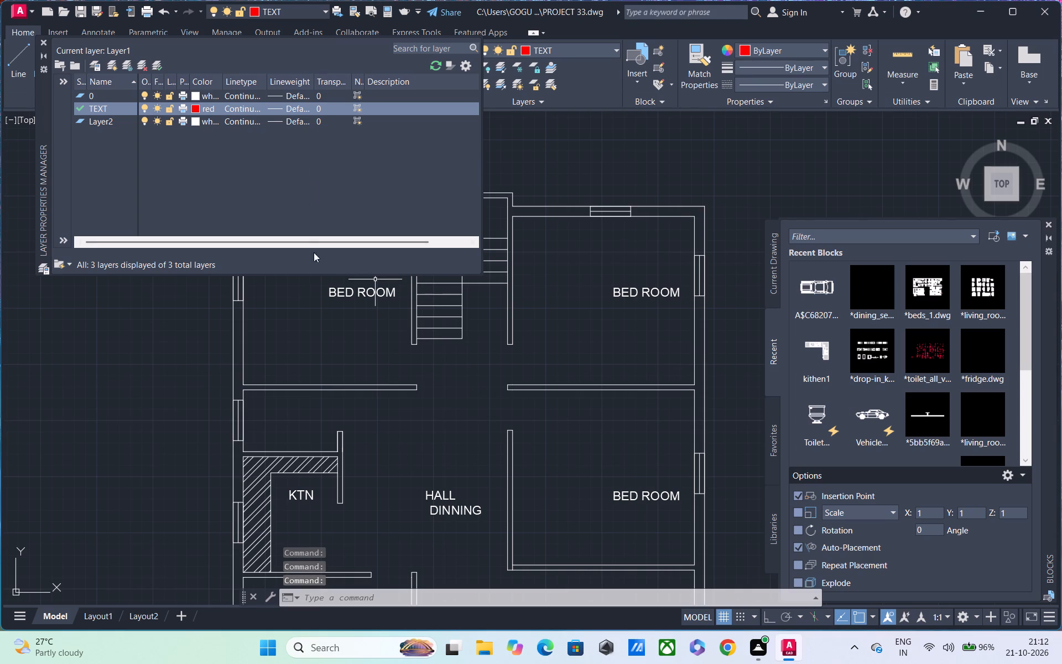
click(326, 330)
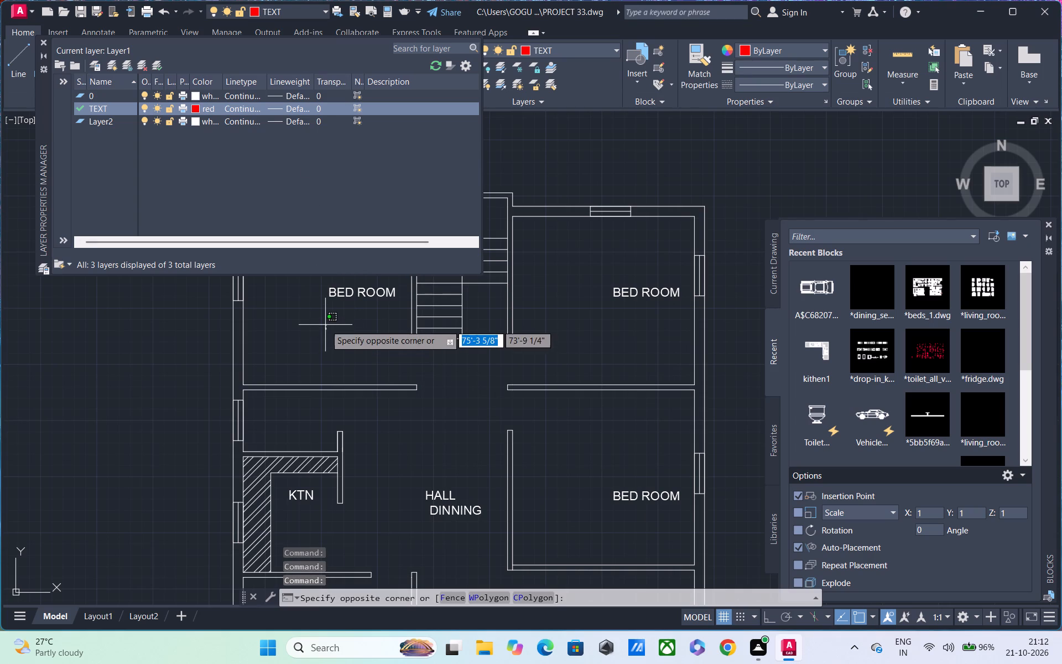
key(Escape)
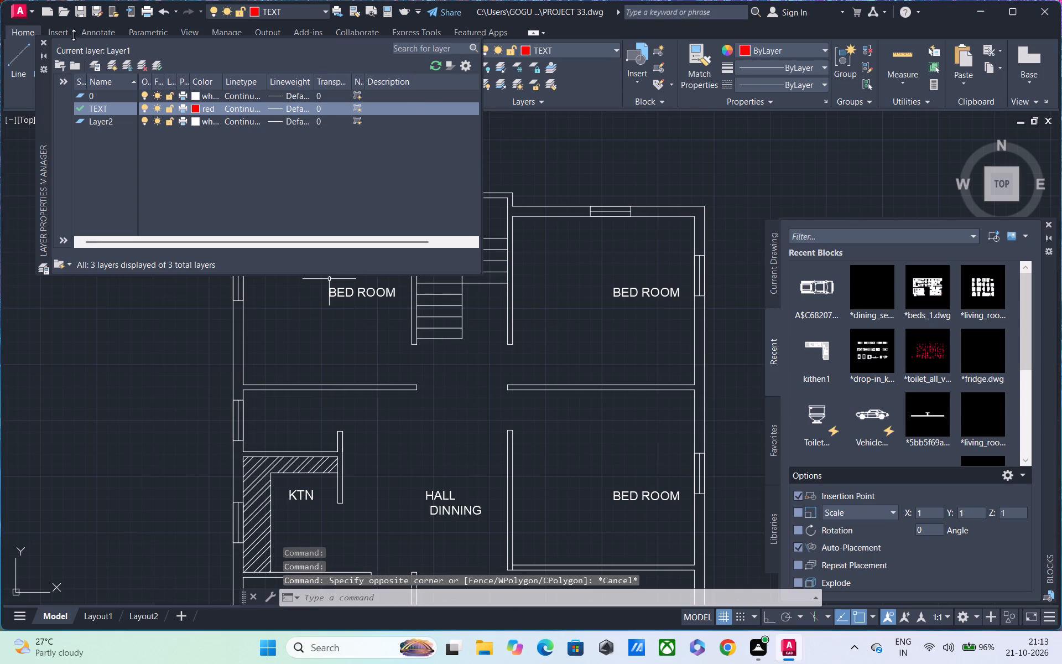
click(48, 40)
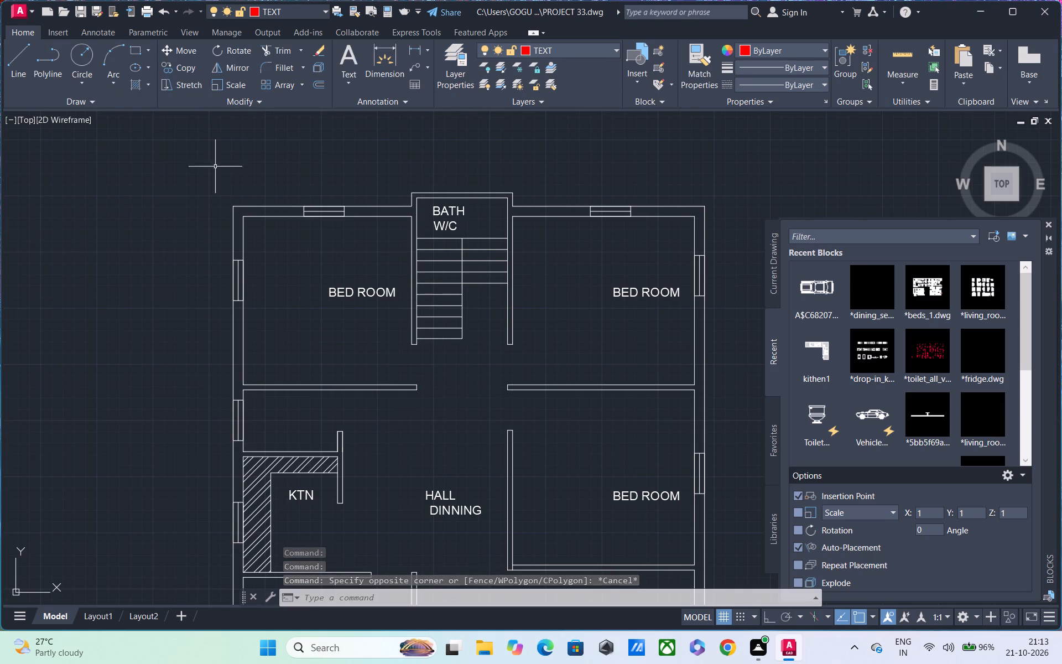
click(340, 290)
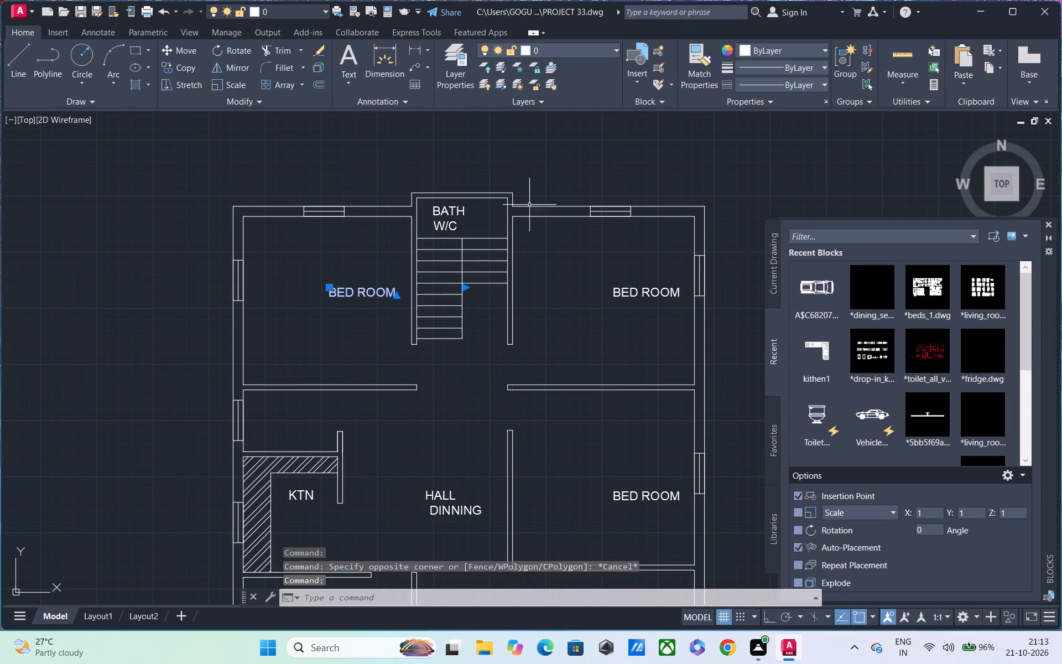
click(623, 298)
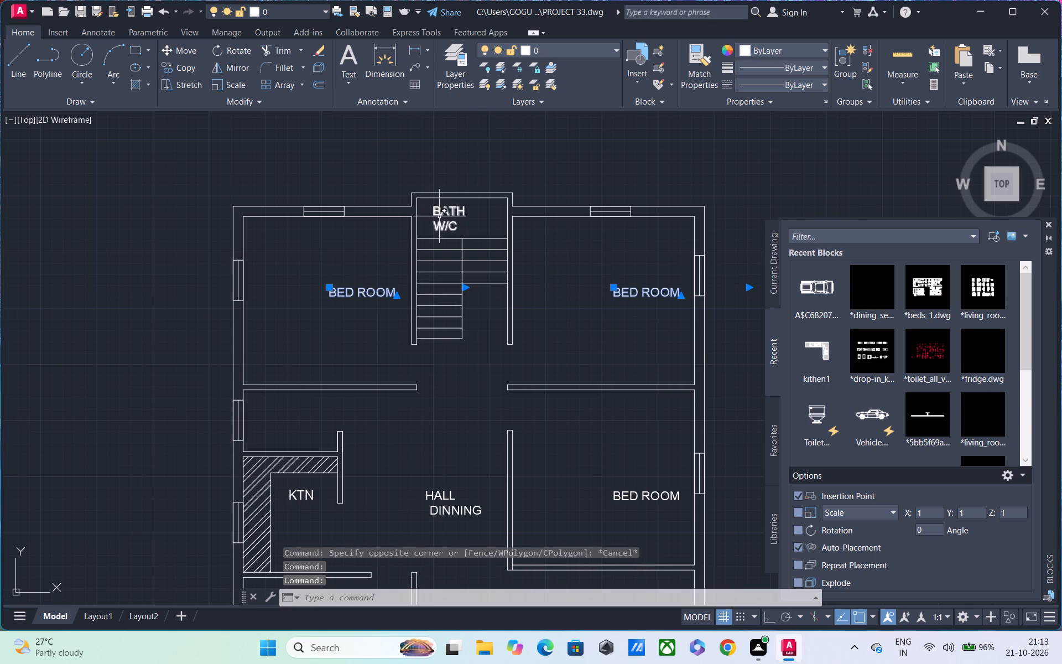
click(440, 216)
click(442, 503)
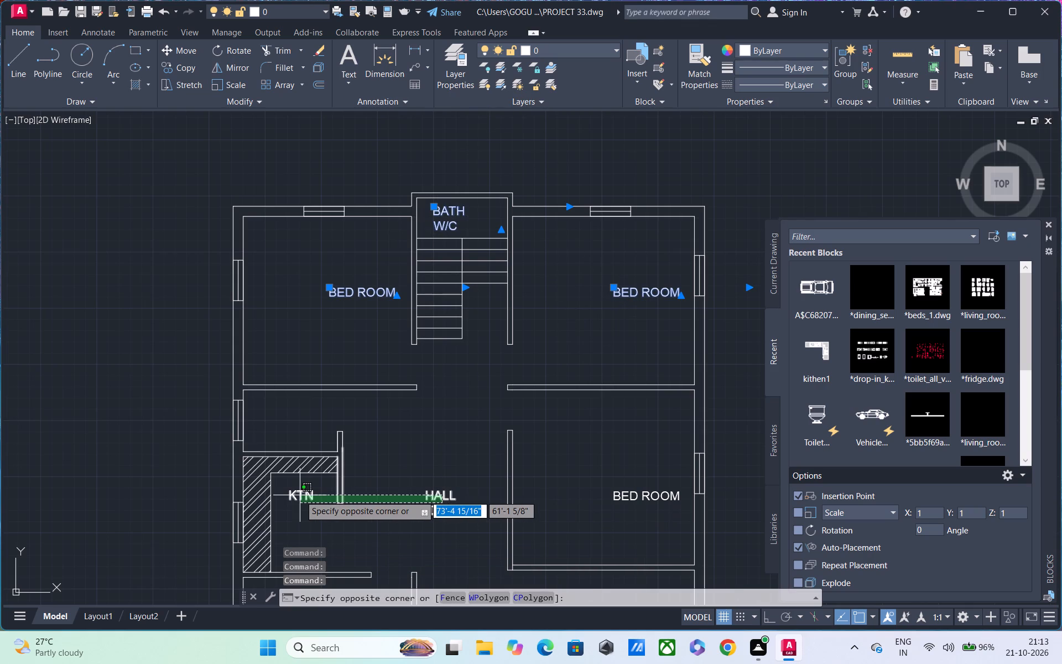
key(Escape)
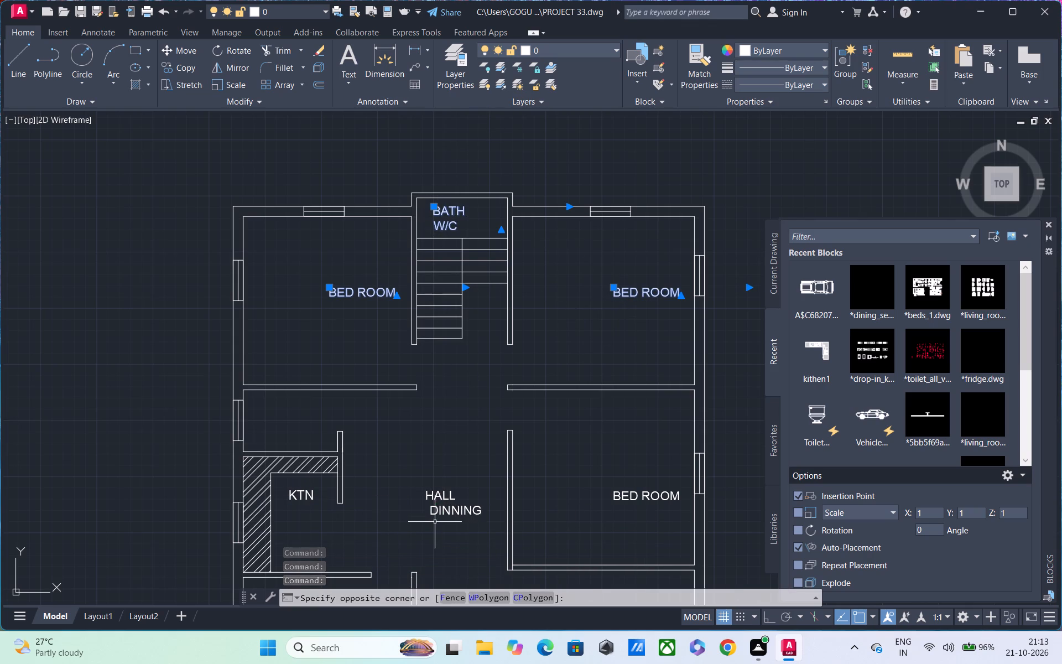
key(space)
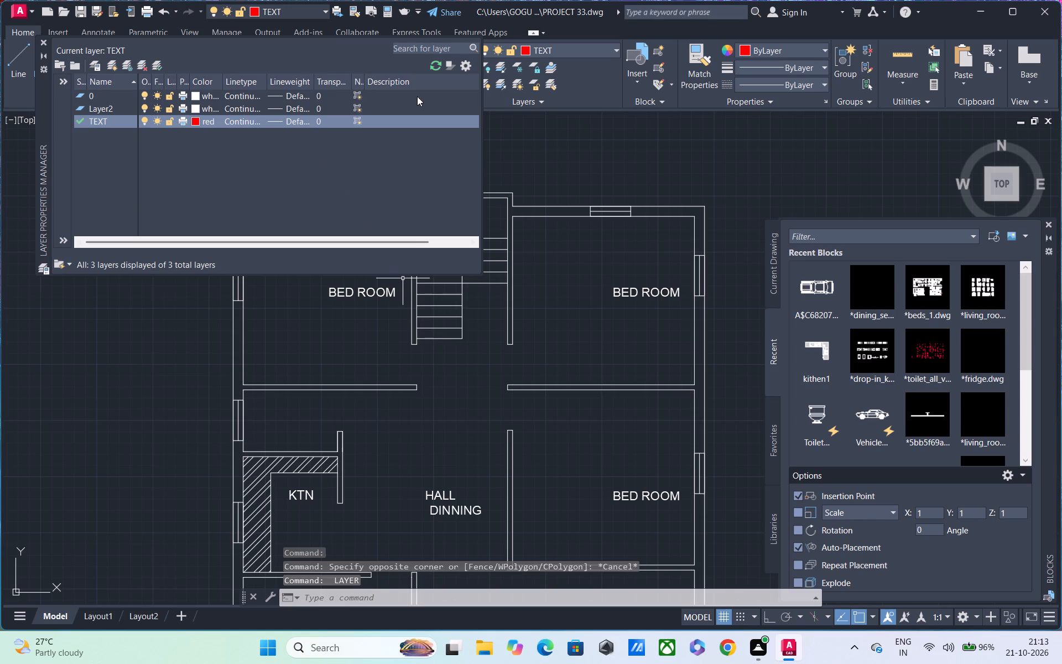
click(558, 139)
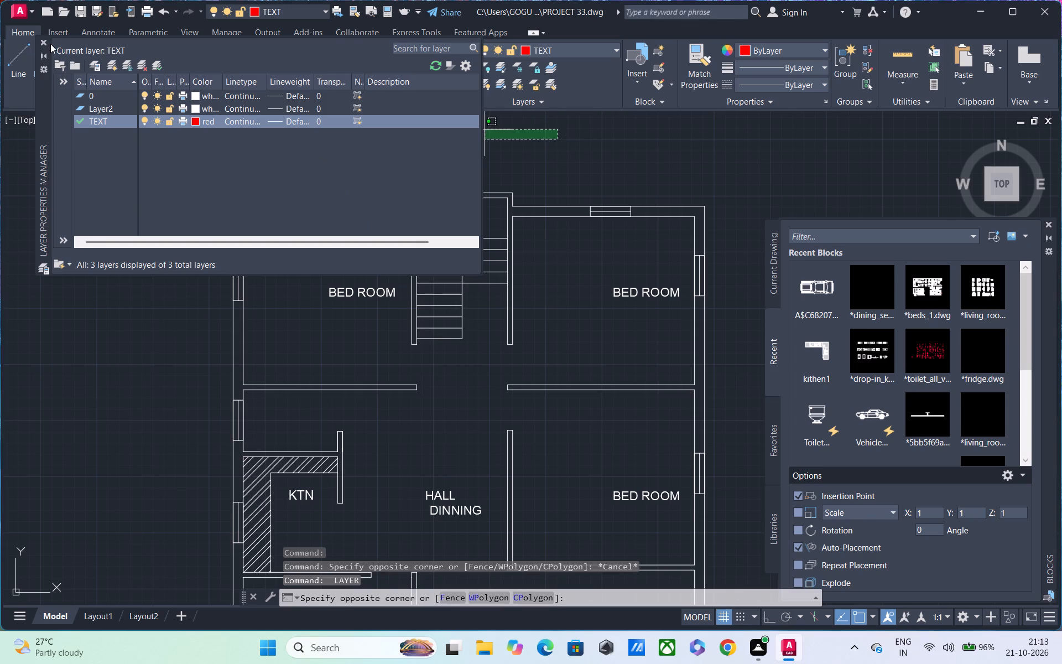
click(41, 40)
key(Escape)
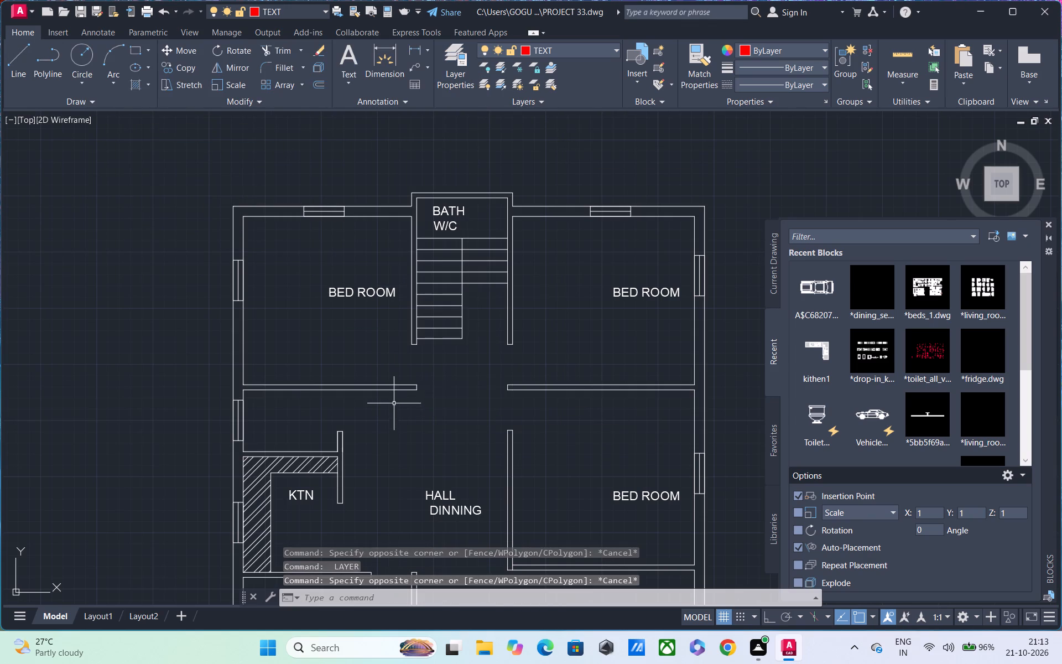
Move all the room labels, from BATH W/C and the bedrooms to PARKING + VARANDAH, onto the TEXT layer.
click(625, 295)
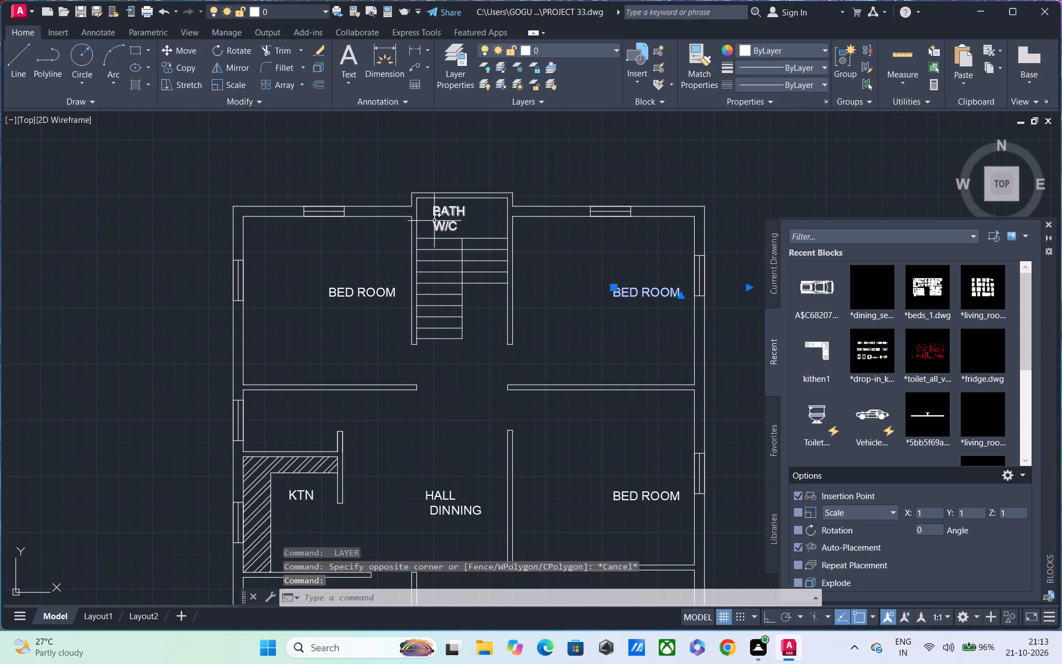
click(436, 219)
click(451, 226)
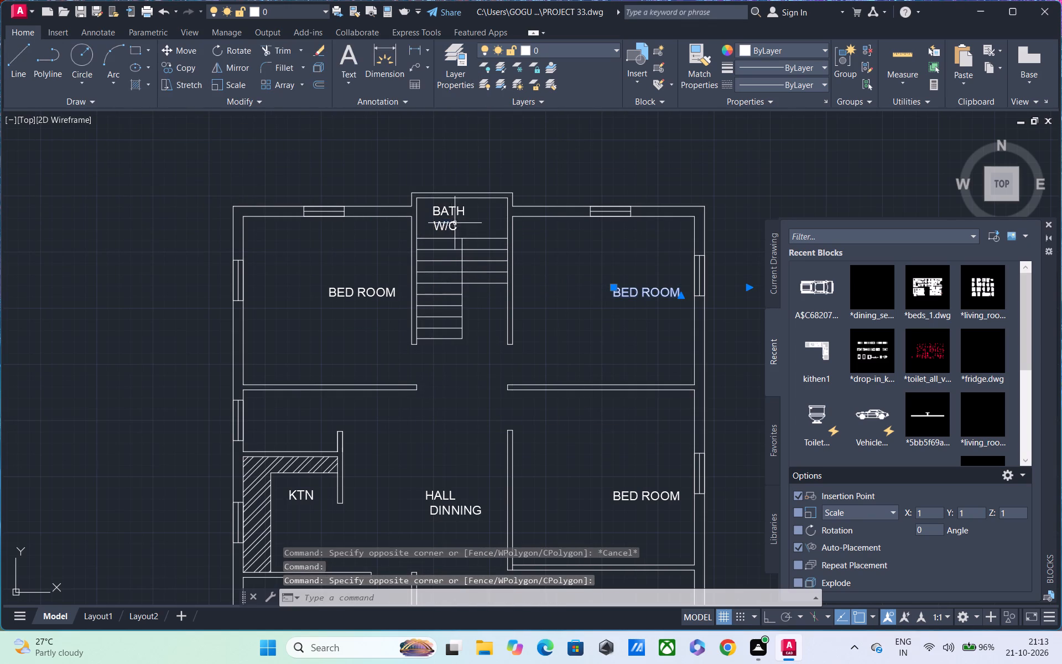
click(452, 212)
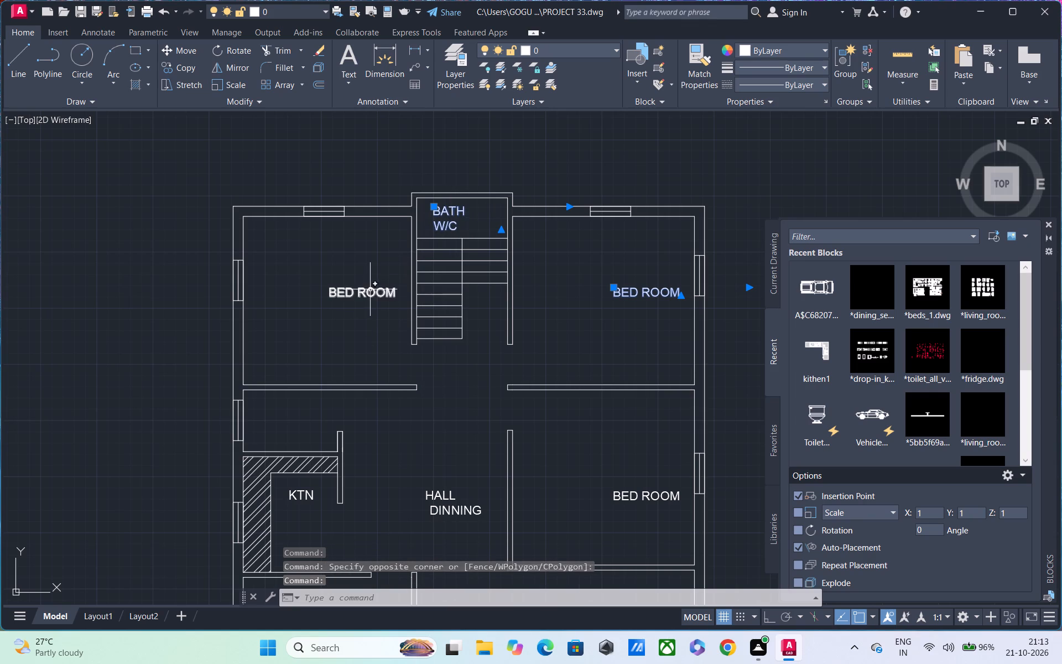
click(370, 289)
click(432, 504)
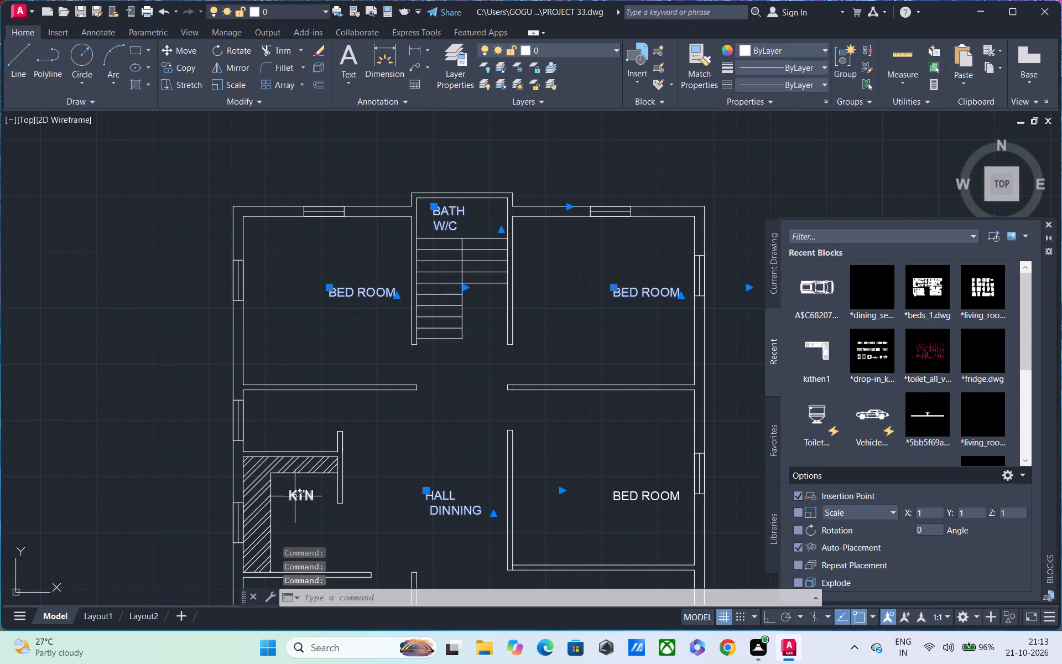
click(295, 496)
click(669, 499)
scroll(667, 501, down, 2)
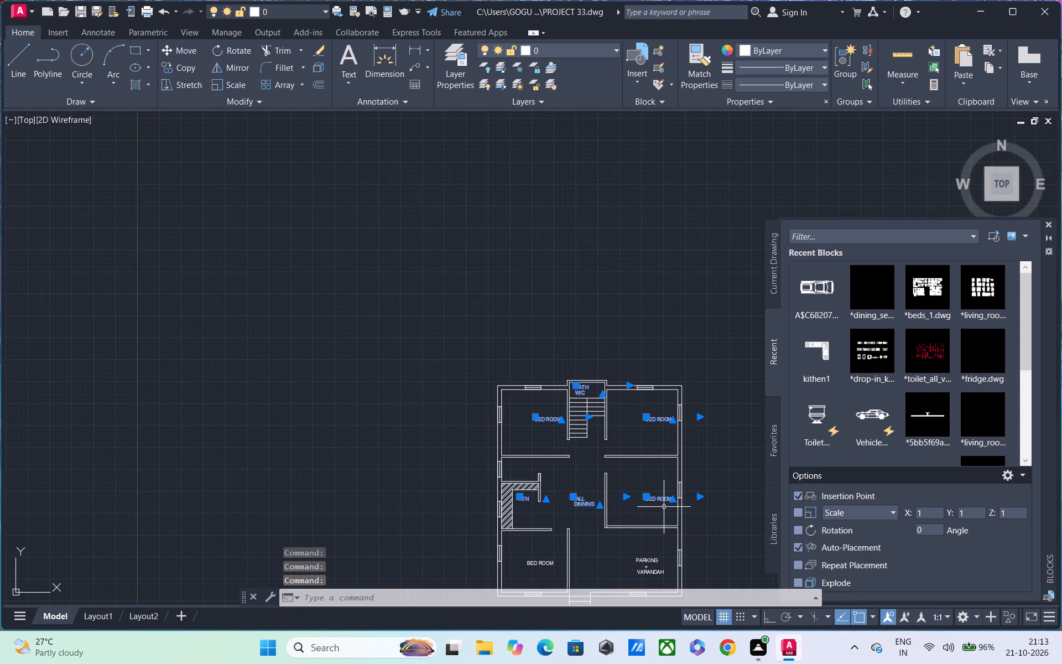
middle_drag(663, 507, 680, 371)
scroll(662, 433, up, 2)
click(662, 416)
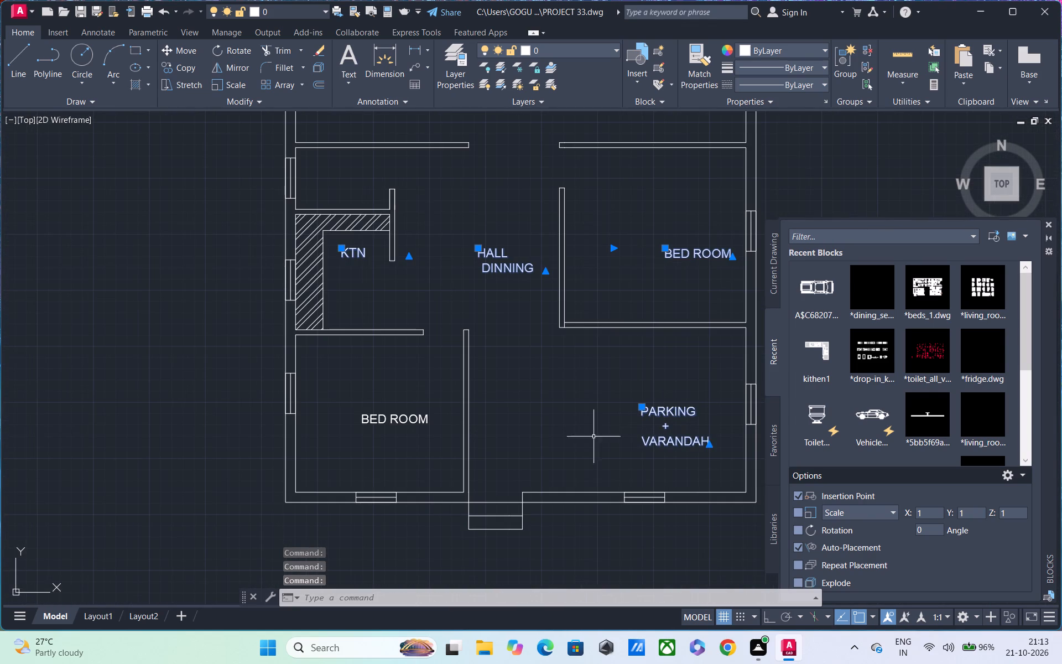
click(415, 419)
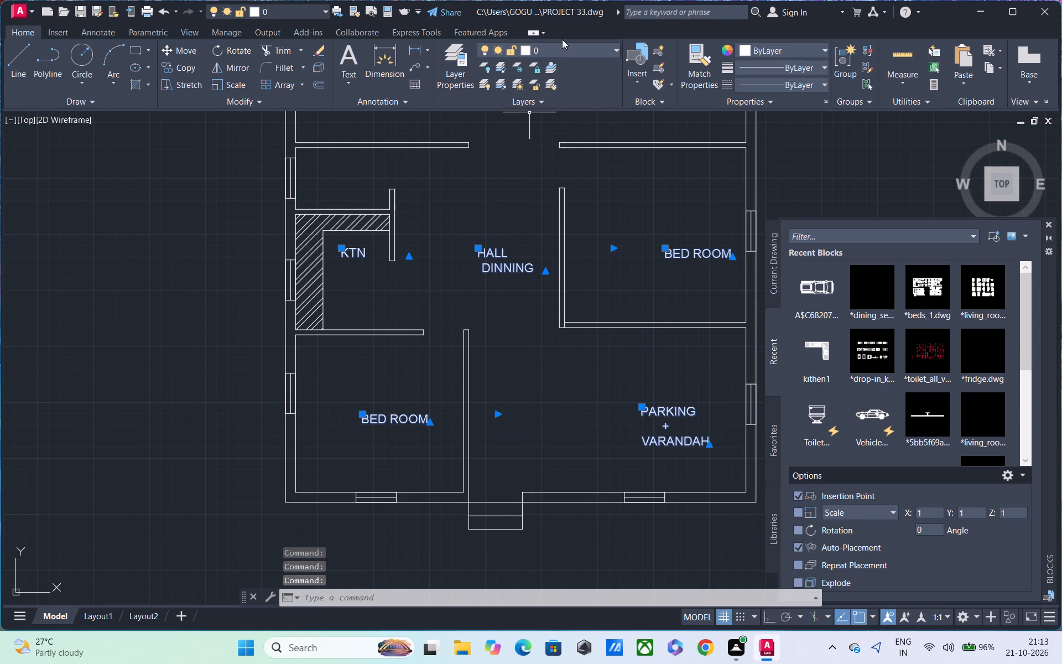
click(564, 48)
click(551, 98)
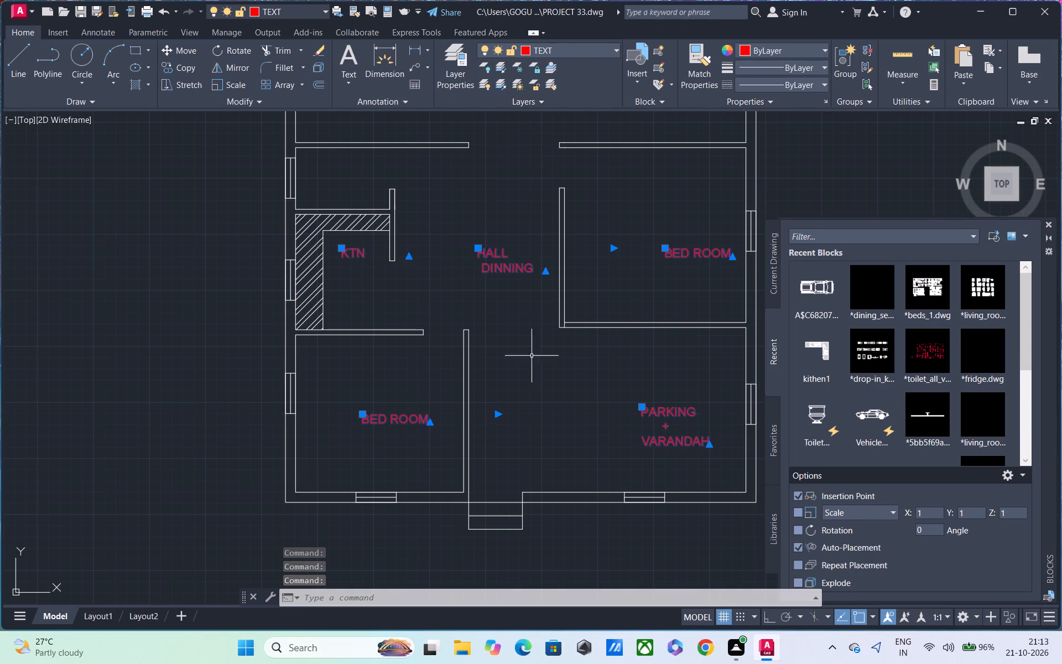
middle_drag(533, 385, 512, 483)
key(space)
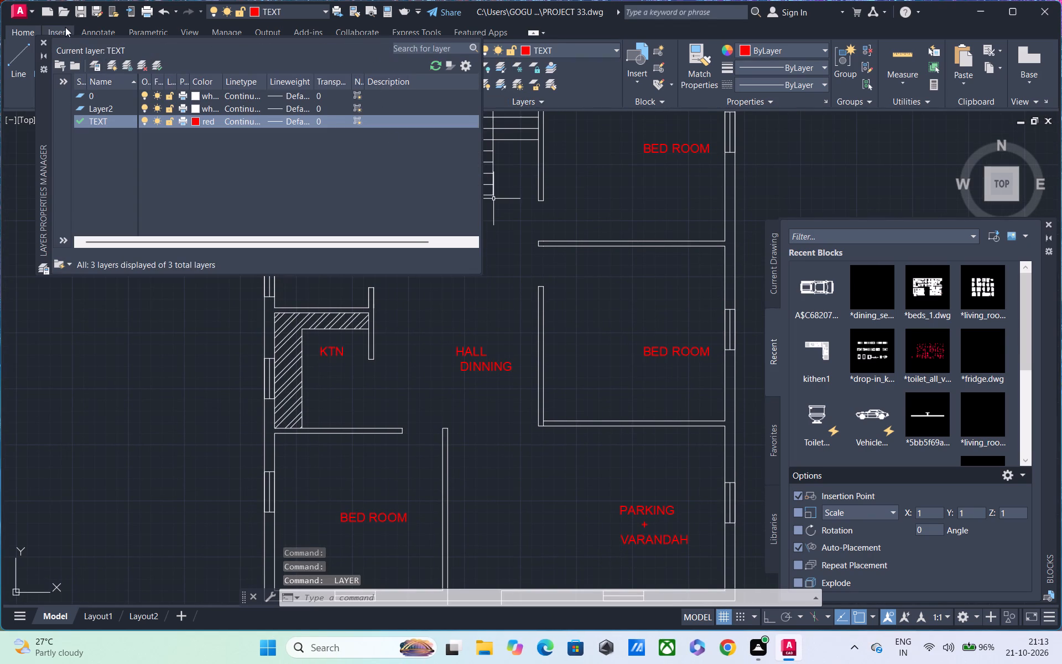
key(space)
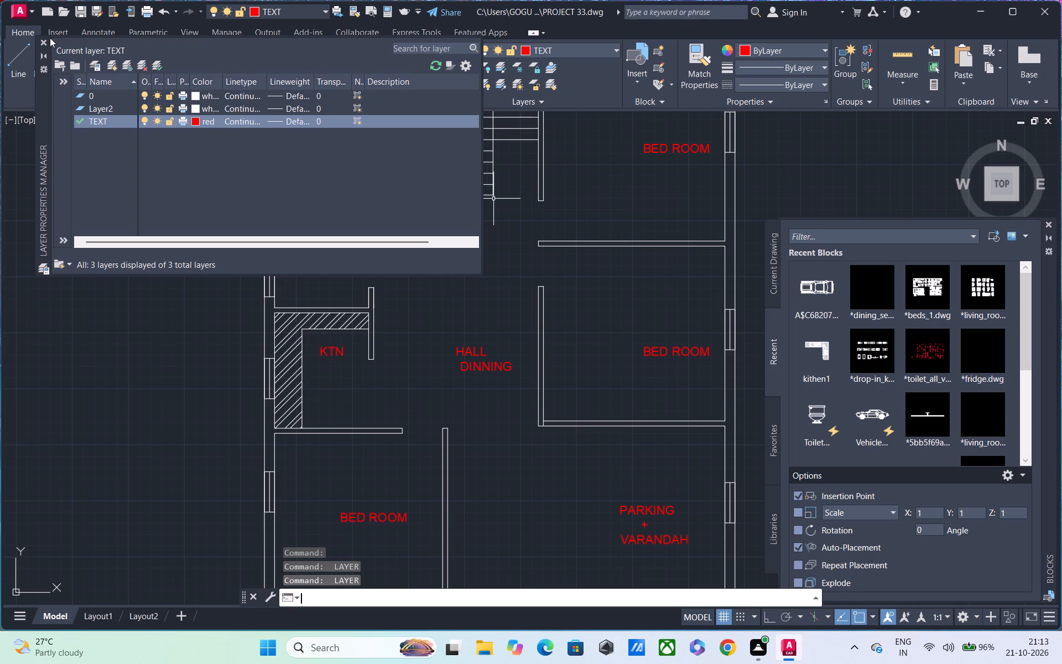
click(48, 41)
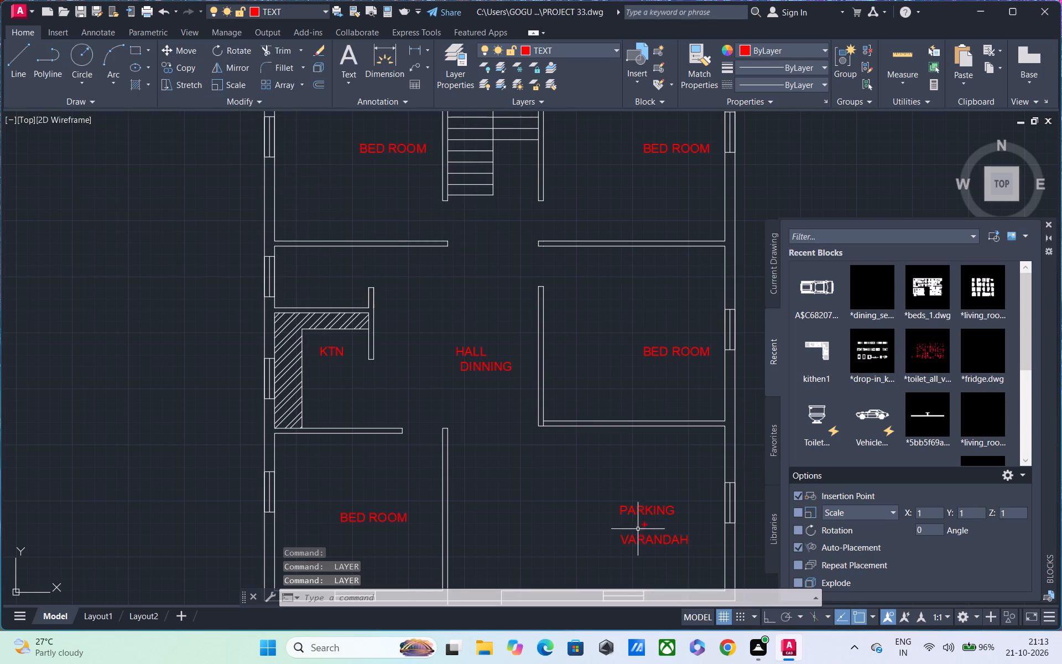
Copy the BATH W/C label from above the stairs into the small unlabelled room directly above KTN.
scroll(608, 531, down, 1)
middle_drag(607, 531, 531, 481)
middle_drag(540, 541, 548, 618)
scroll(548, 615, up, 1)
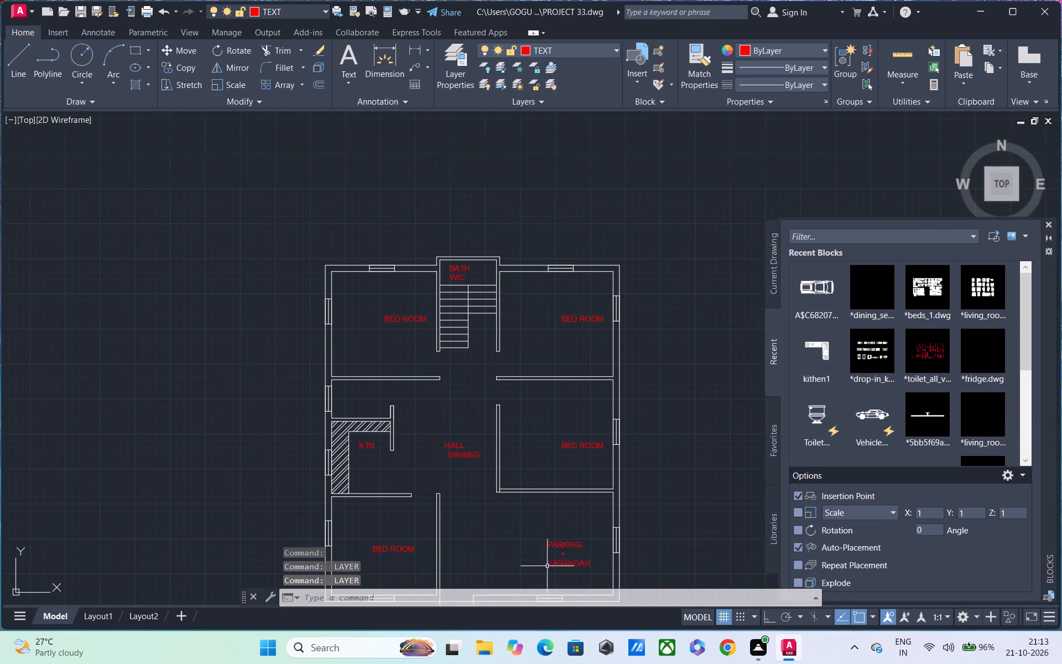
click(455, 268)
key(c)
text(O)
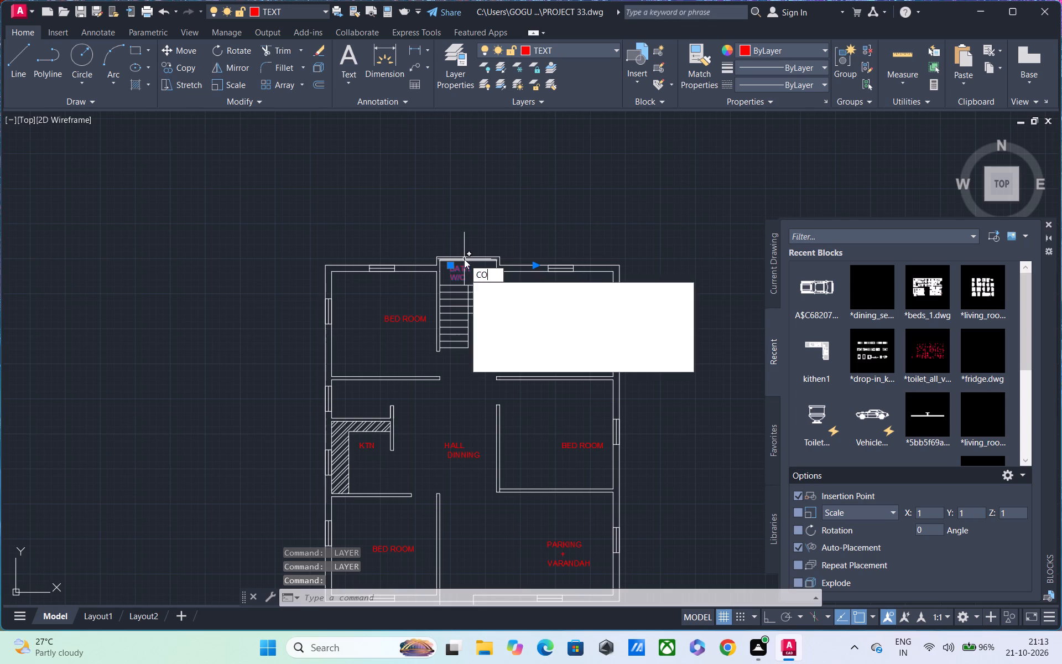
key(space)
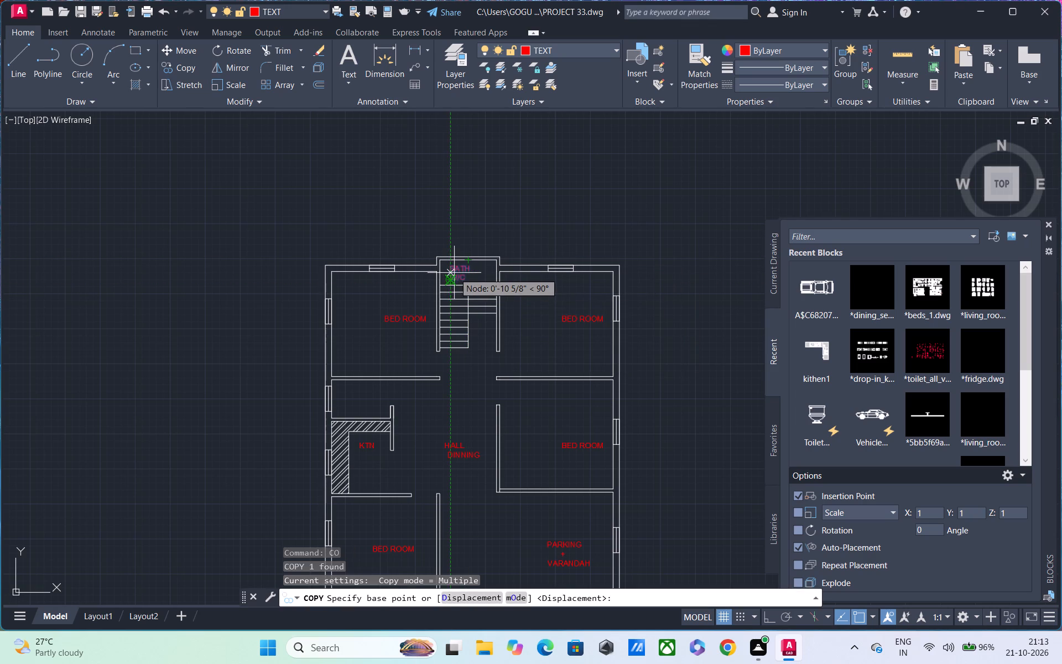
click(454, 273)
click(357, 399)
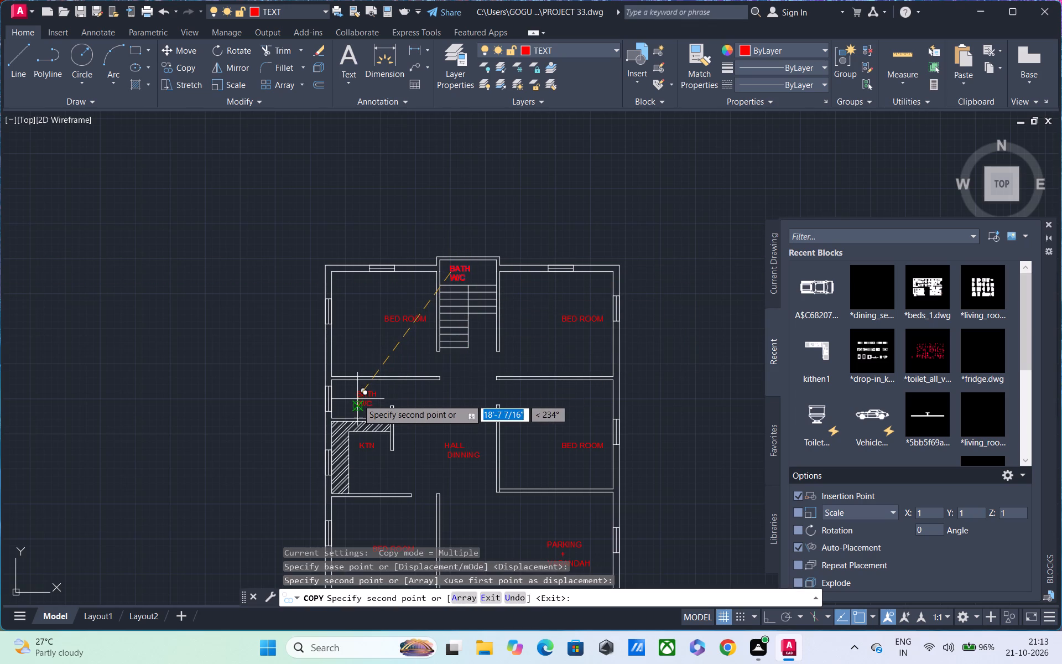
key(Escape)
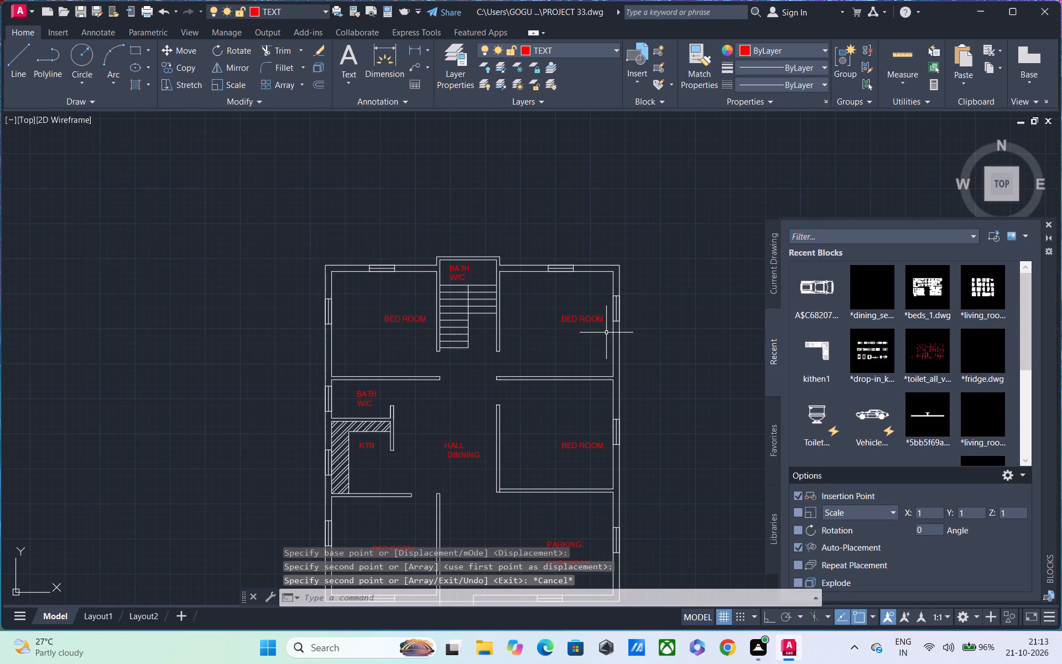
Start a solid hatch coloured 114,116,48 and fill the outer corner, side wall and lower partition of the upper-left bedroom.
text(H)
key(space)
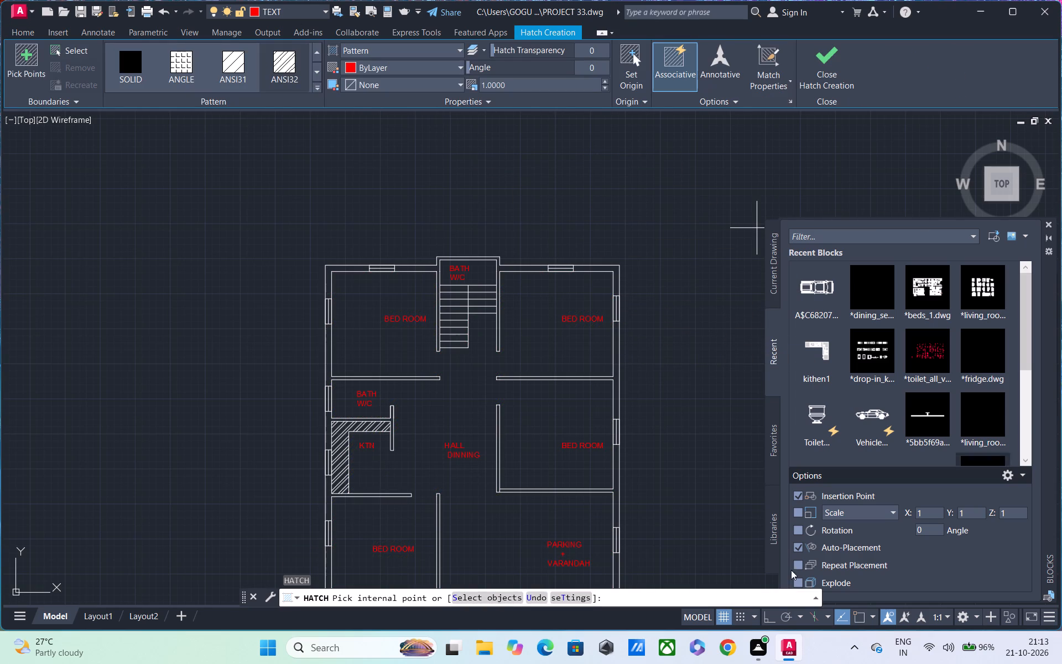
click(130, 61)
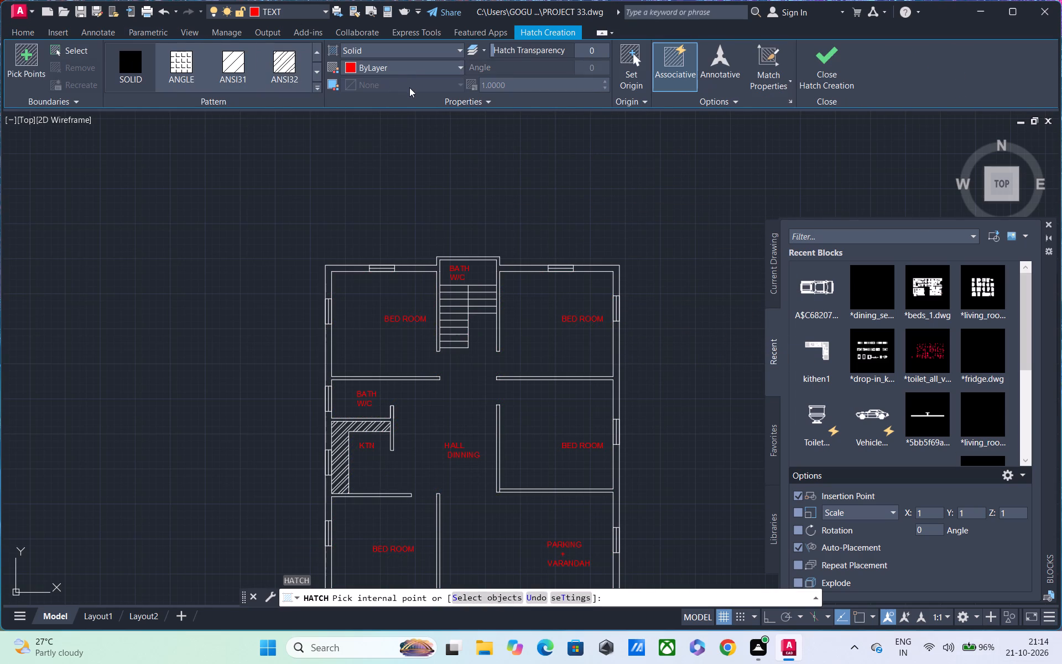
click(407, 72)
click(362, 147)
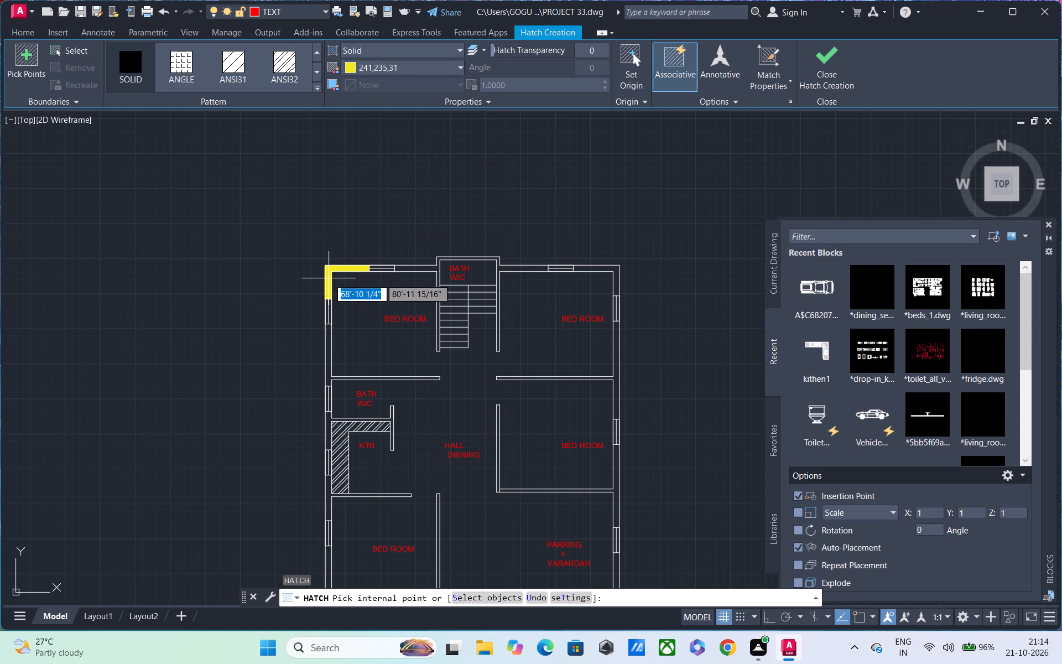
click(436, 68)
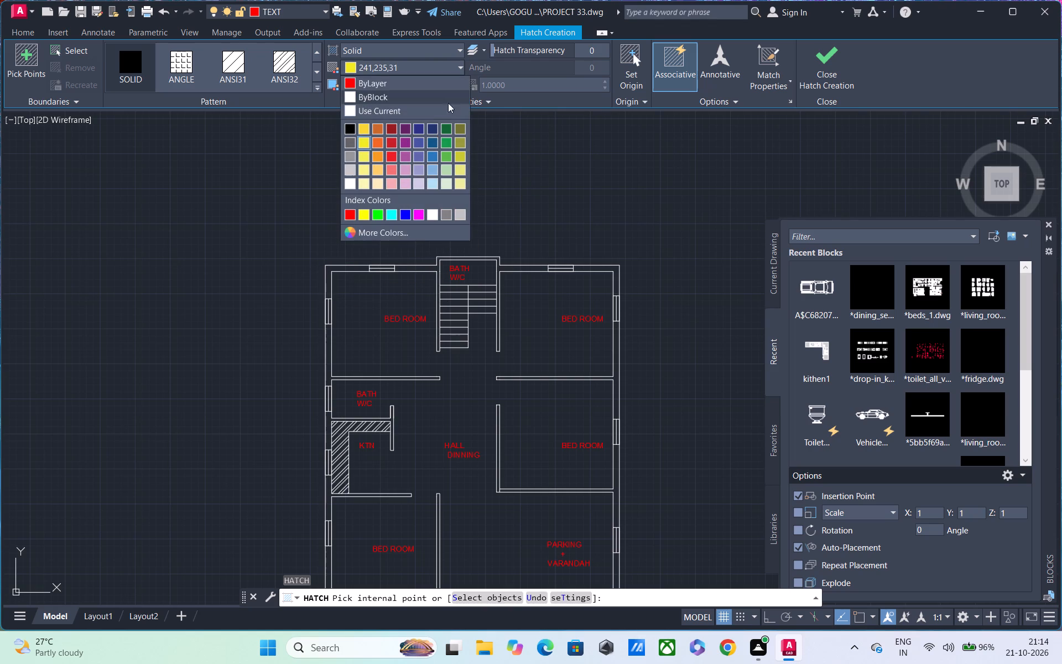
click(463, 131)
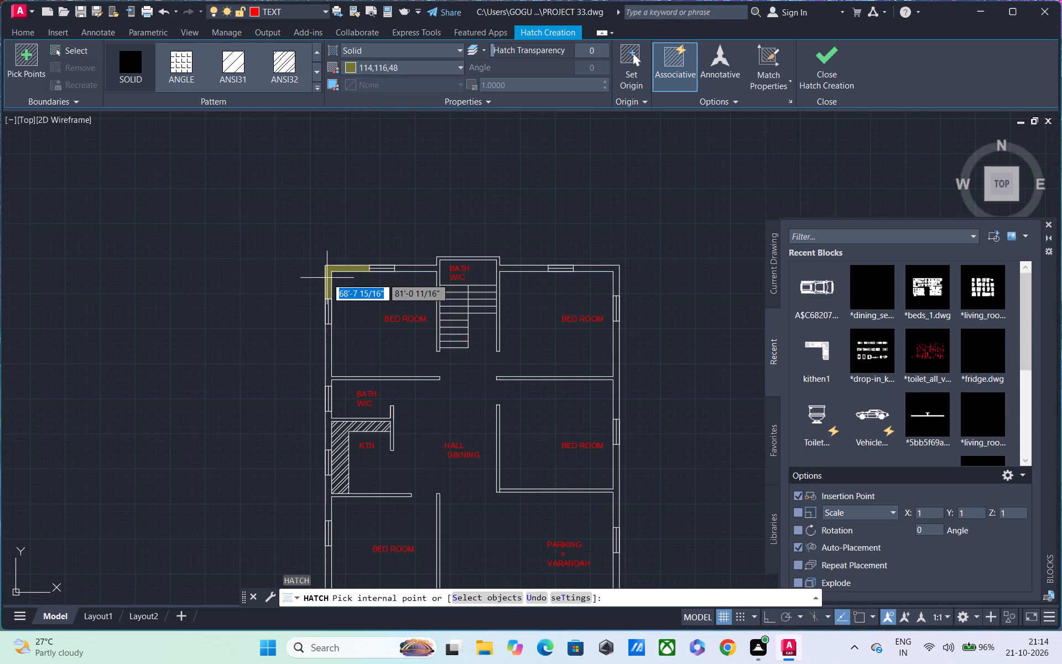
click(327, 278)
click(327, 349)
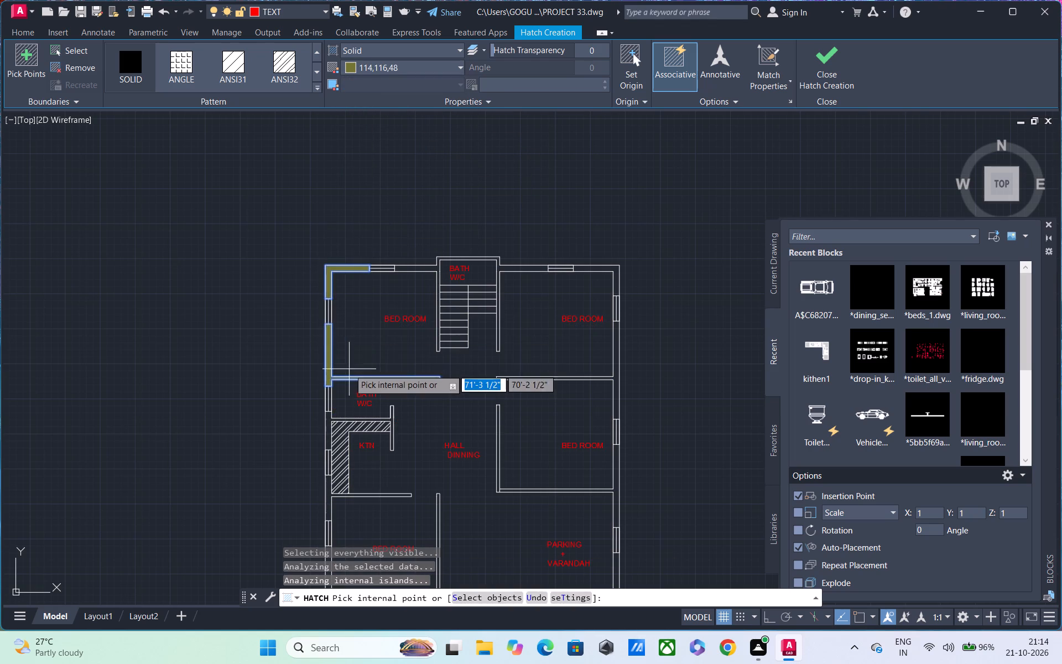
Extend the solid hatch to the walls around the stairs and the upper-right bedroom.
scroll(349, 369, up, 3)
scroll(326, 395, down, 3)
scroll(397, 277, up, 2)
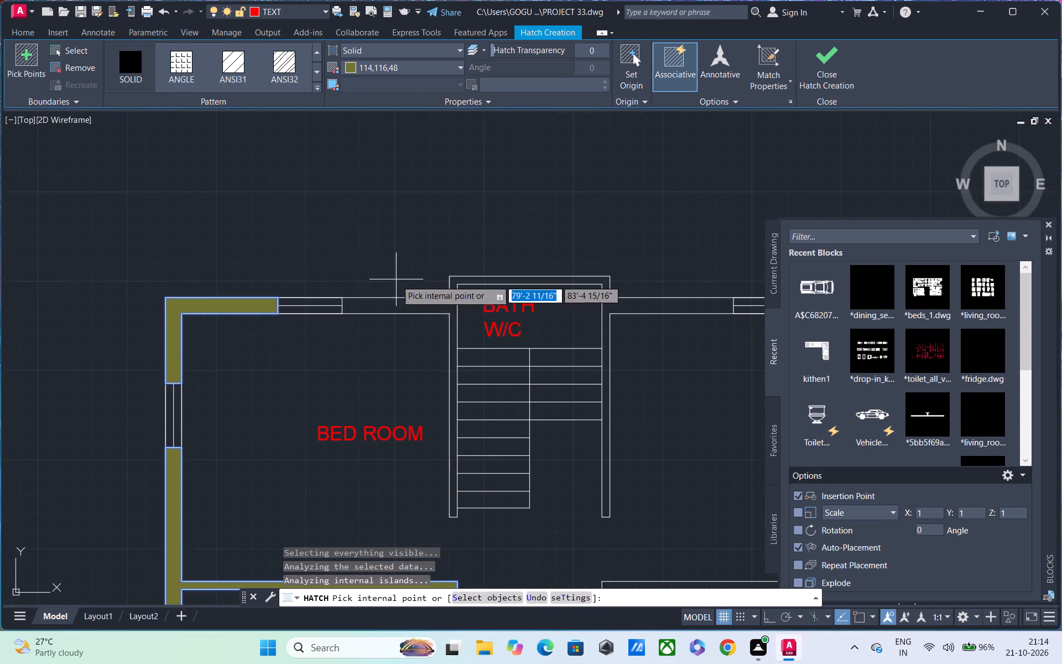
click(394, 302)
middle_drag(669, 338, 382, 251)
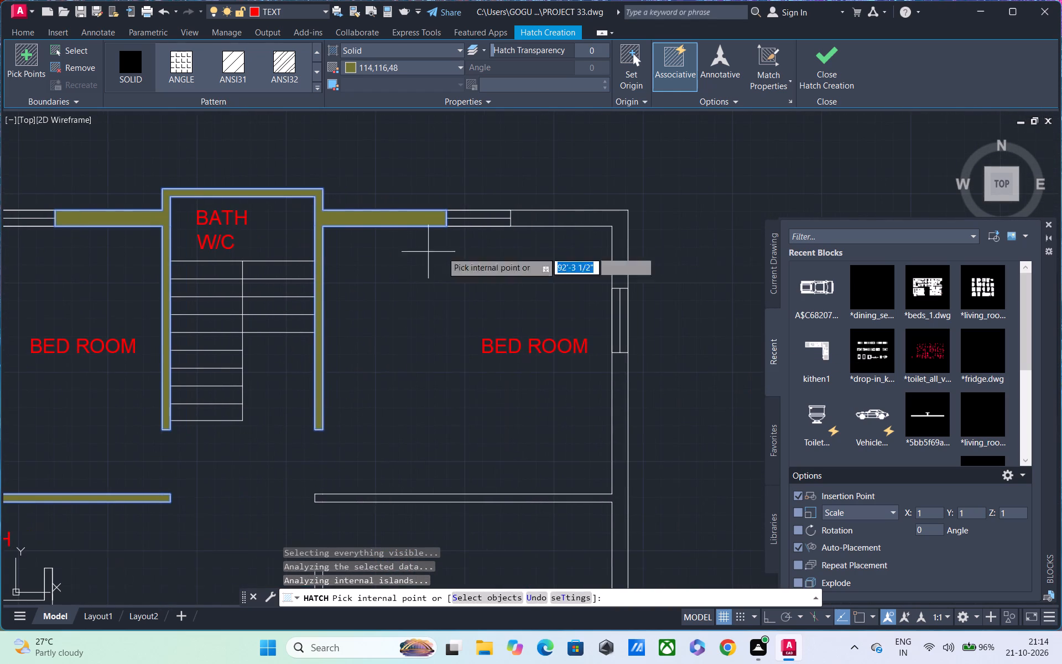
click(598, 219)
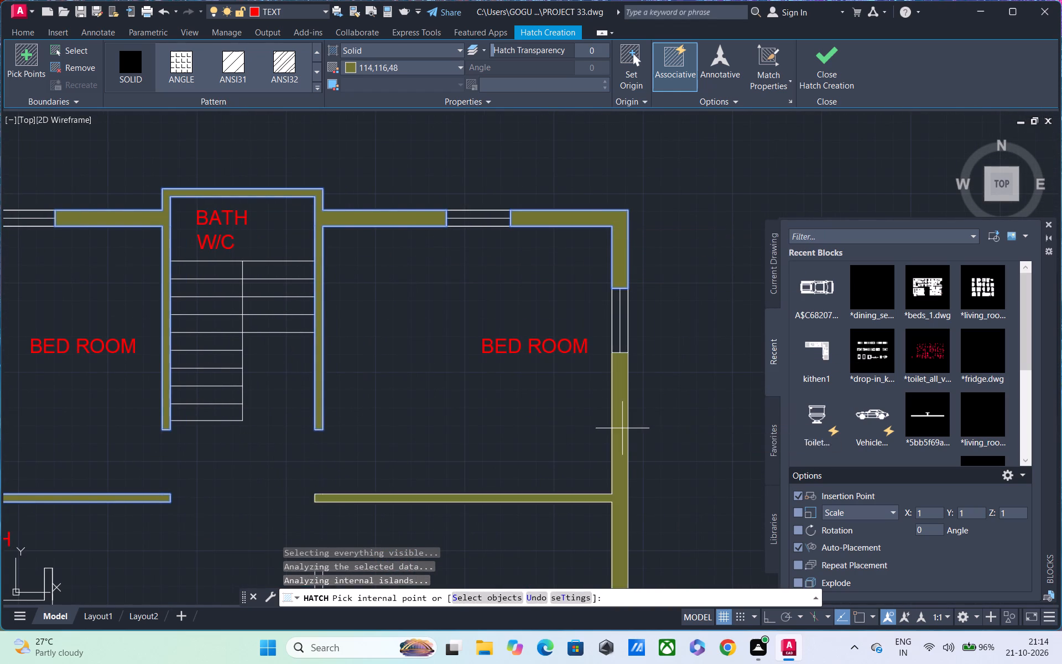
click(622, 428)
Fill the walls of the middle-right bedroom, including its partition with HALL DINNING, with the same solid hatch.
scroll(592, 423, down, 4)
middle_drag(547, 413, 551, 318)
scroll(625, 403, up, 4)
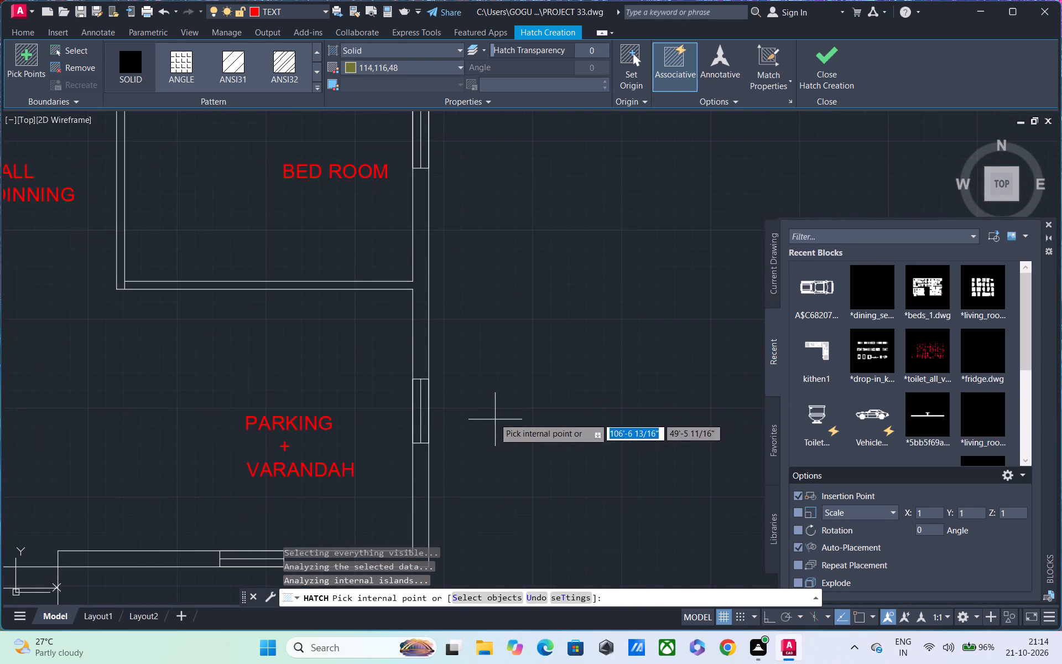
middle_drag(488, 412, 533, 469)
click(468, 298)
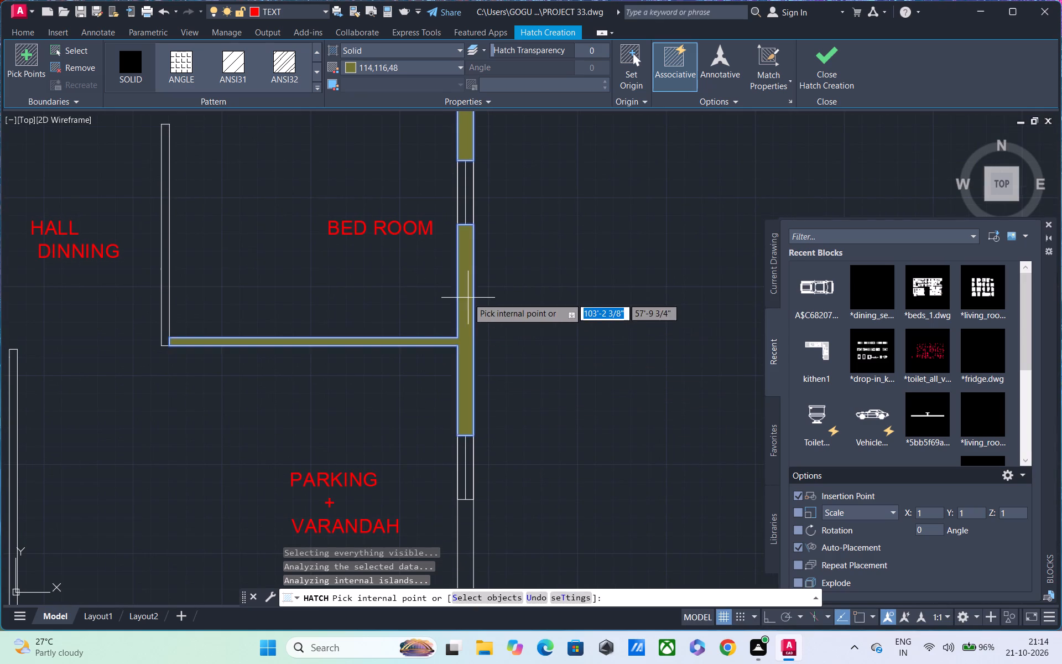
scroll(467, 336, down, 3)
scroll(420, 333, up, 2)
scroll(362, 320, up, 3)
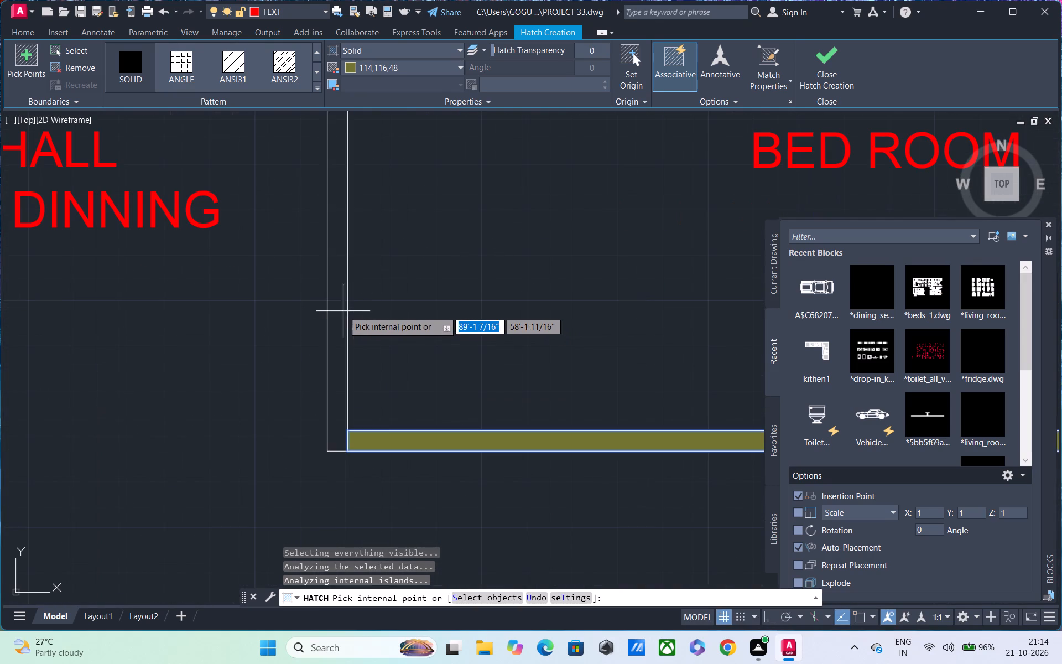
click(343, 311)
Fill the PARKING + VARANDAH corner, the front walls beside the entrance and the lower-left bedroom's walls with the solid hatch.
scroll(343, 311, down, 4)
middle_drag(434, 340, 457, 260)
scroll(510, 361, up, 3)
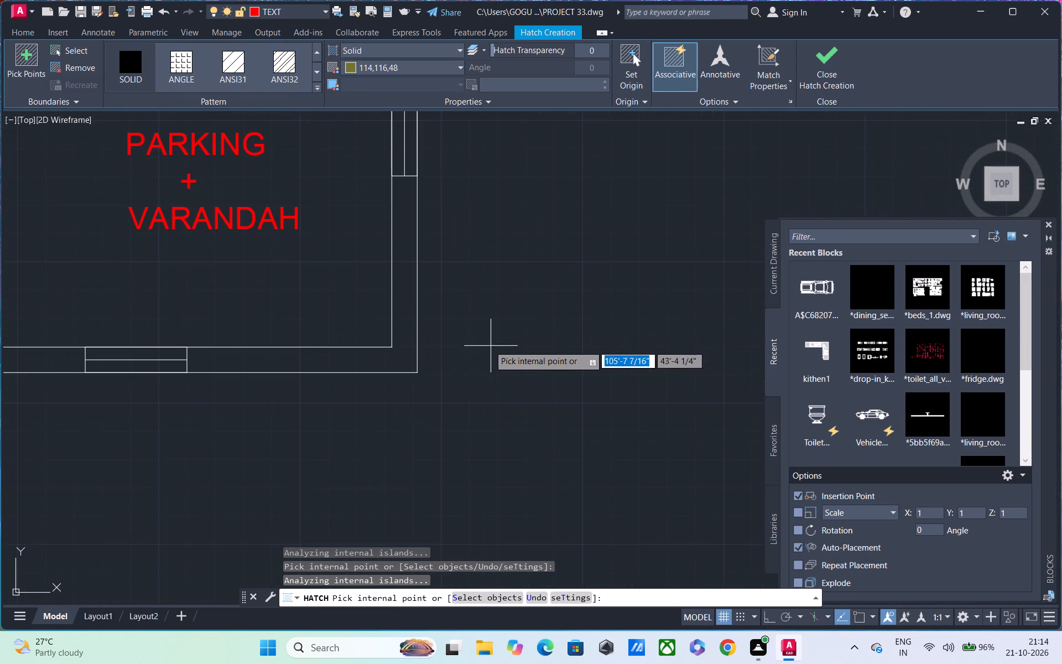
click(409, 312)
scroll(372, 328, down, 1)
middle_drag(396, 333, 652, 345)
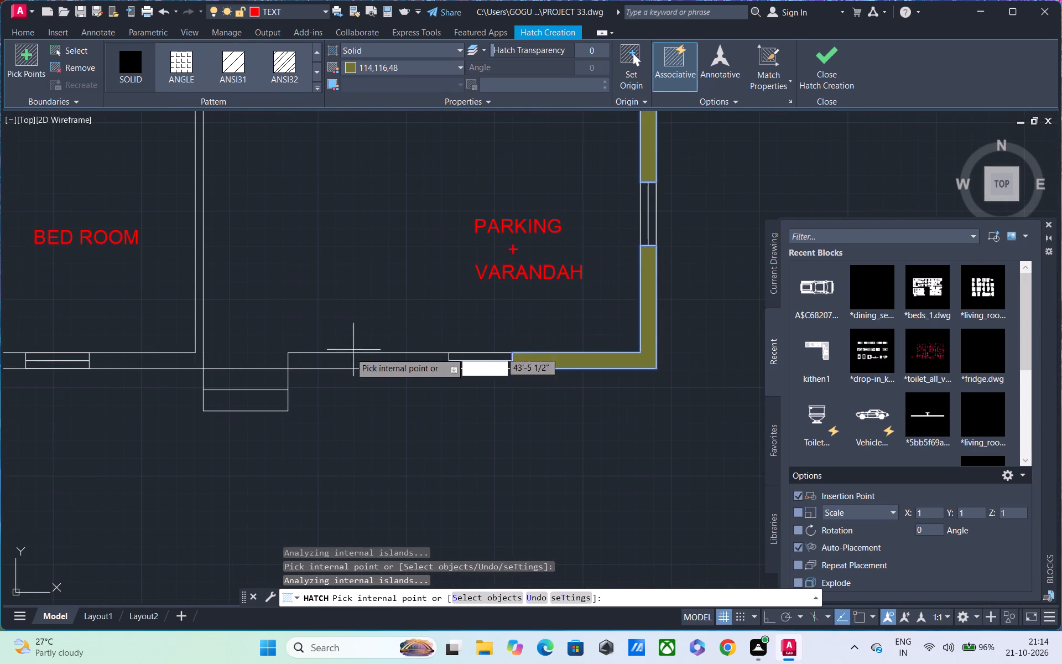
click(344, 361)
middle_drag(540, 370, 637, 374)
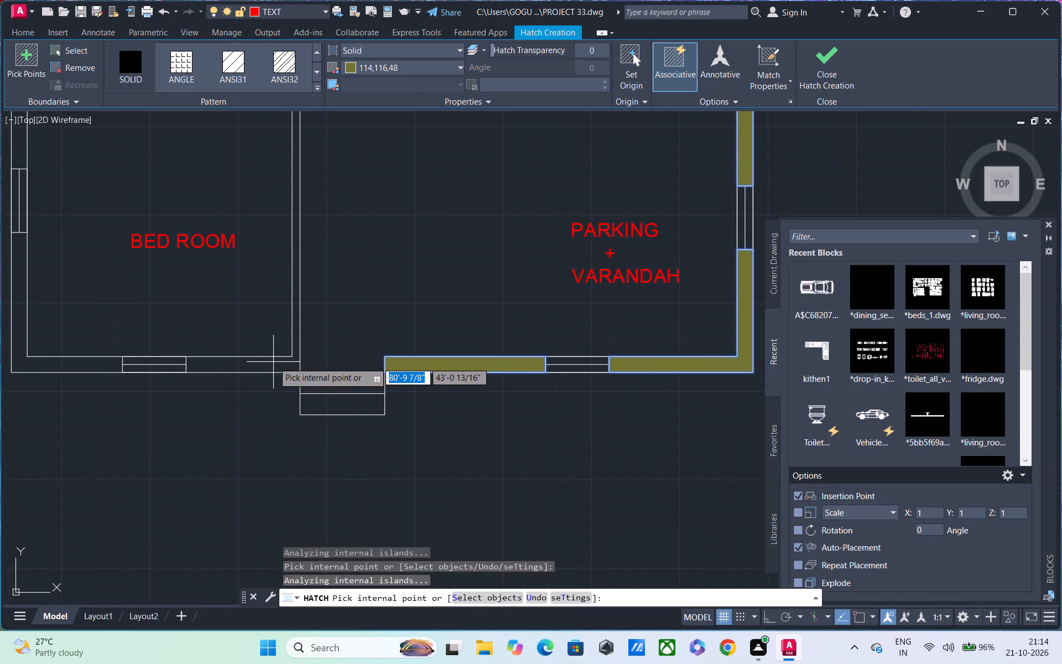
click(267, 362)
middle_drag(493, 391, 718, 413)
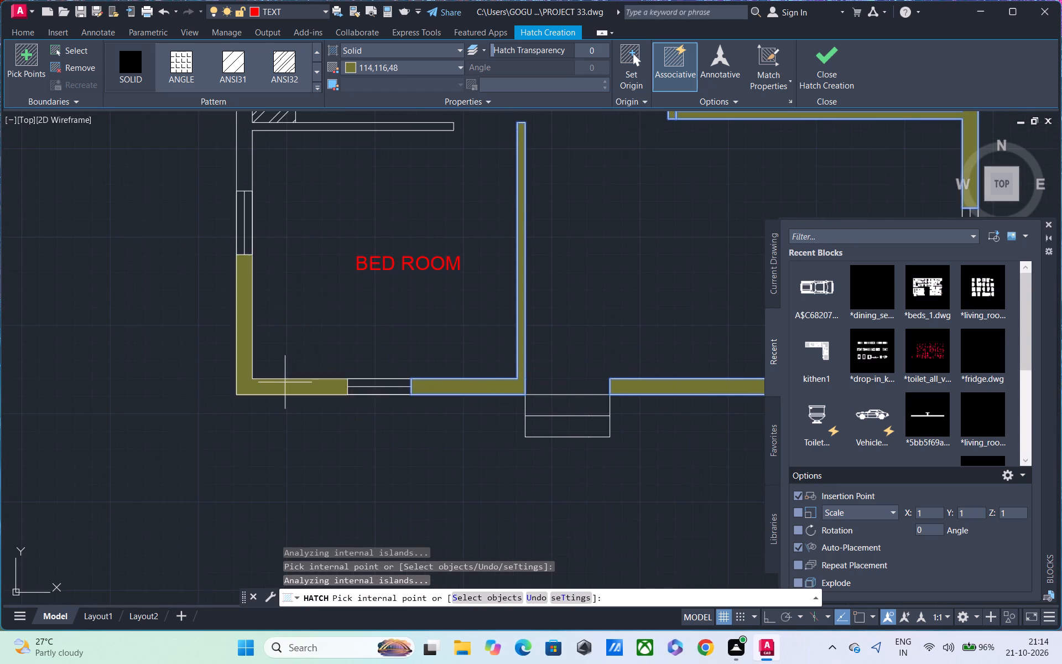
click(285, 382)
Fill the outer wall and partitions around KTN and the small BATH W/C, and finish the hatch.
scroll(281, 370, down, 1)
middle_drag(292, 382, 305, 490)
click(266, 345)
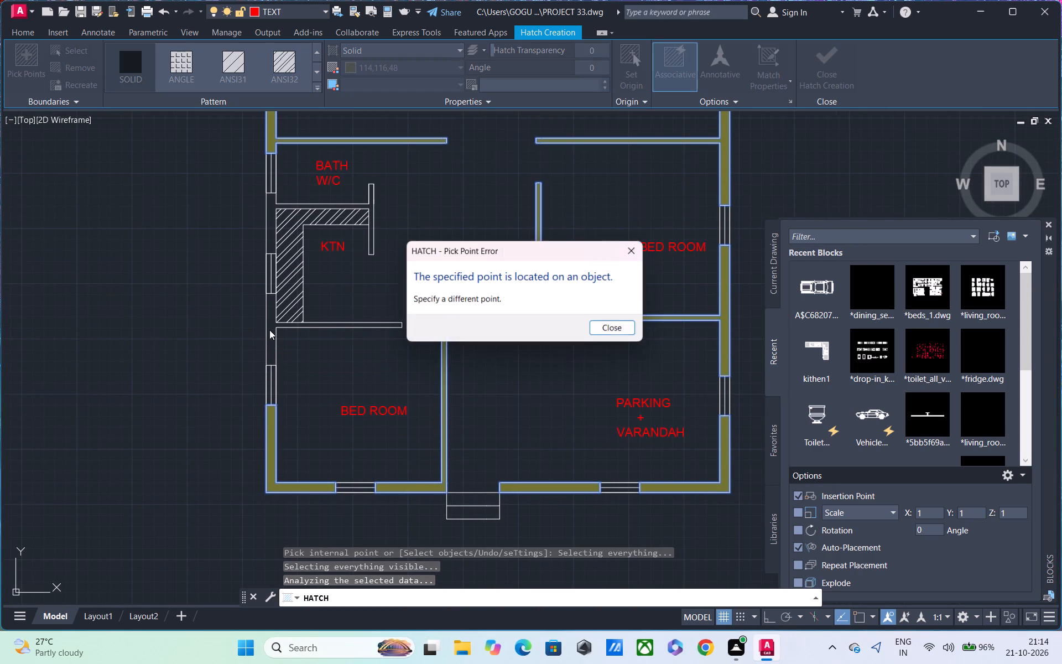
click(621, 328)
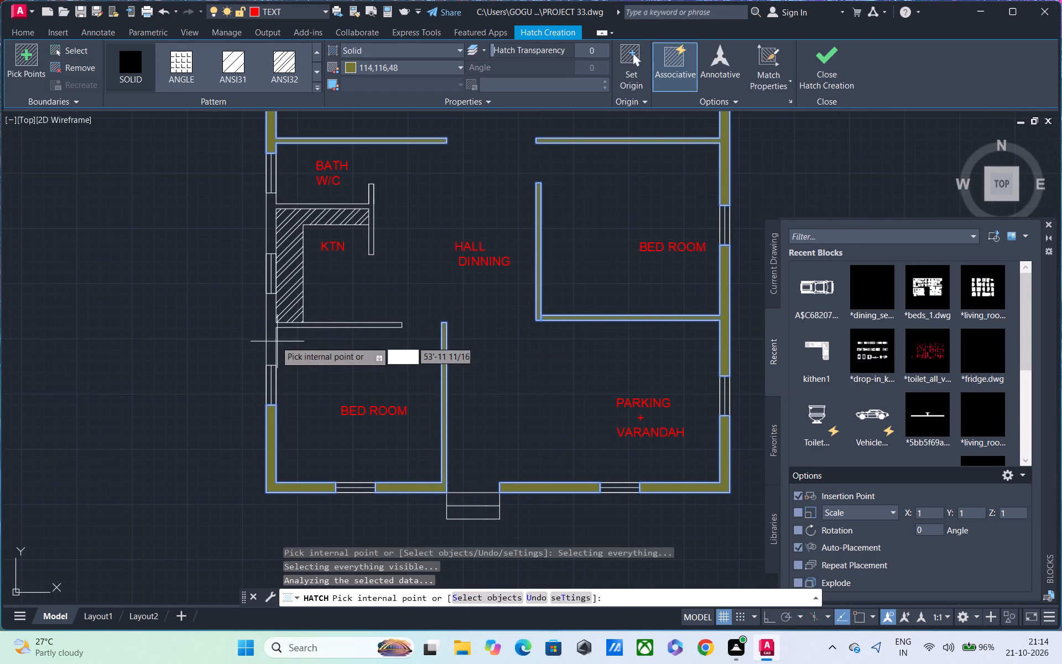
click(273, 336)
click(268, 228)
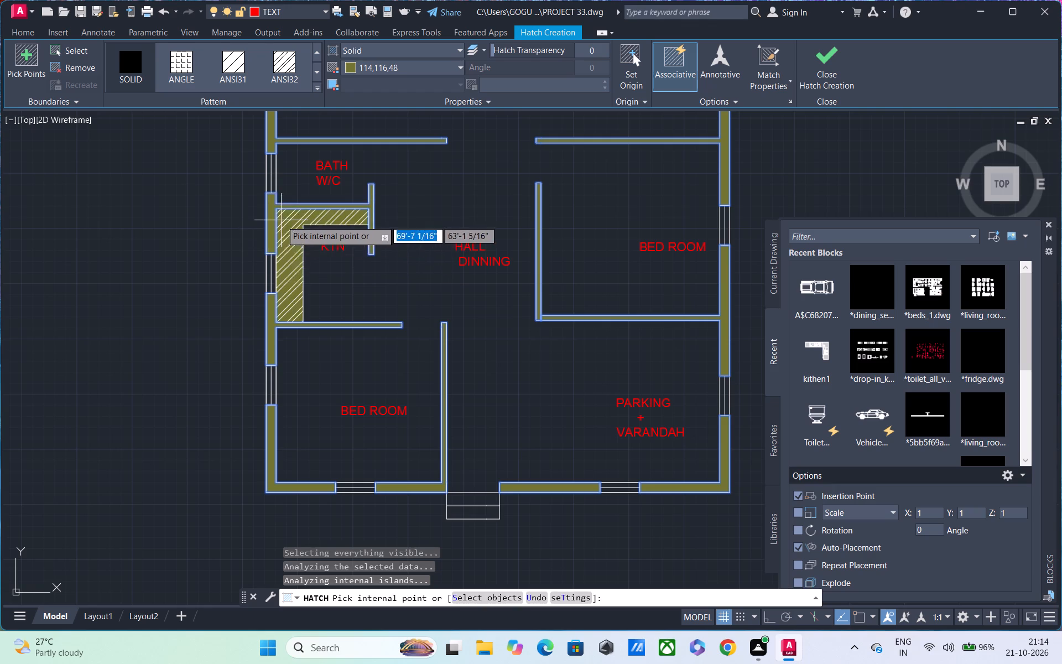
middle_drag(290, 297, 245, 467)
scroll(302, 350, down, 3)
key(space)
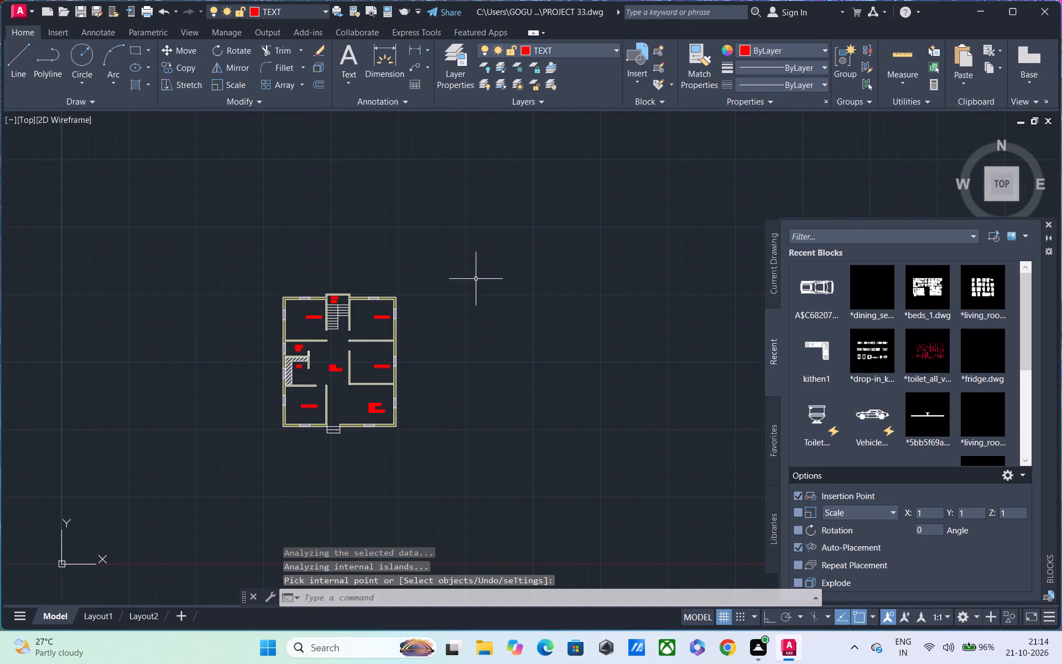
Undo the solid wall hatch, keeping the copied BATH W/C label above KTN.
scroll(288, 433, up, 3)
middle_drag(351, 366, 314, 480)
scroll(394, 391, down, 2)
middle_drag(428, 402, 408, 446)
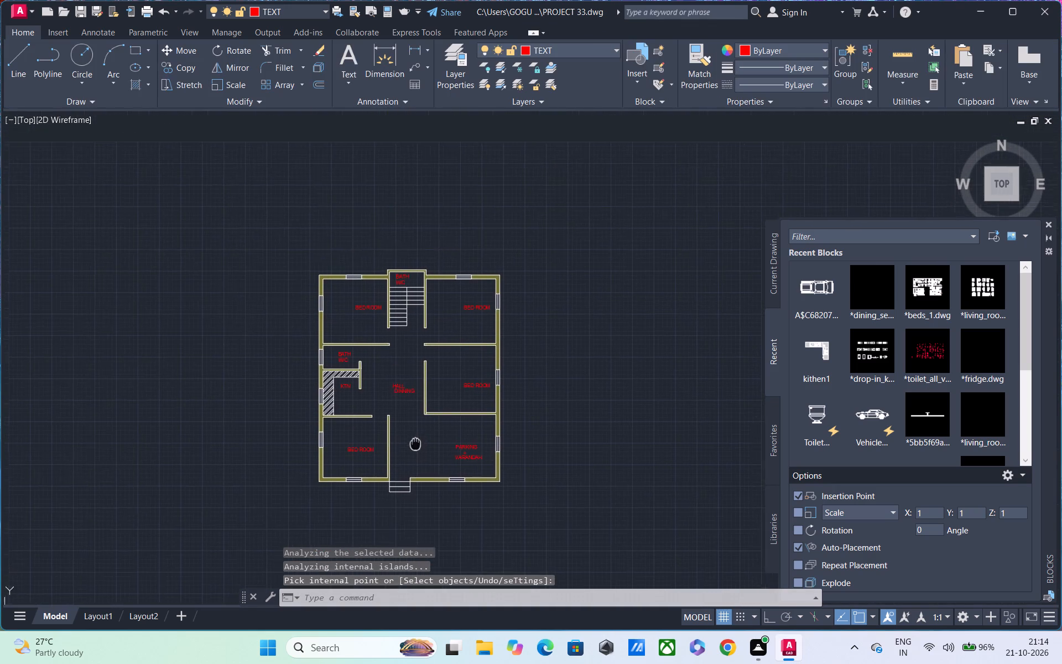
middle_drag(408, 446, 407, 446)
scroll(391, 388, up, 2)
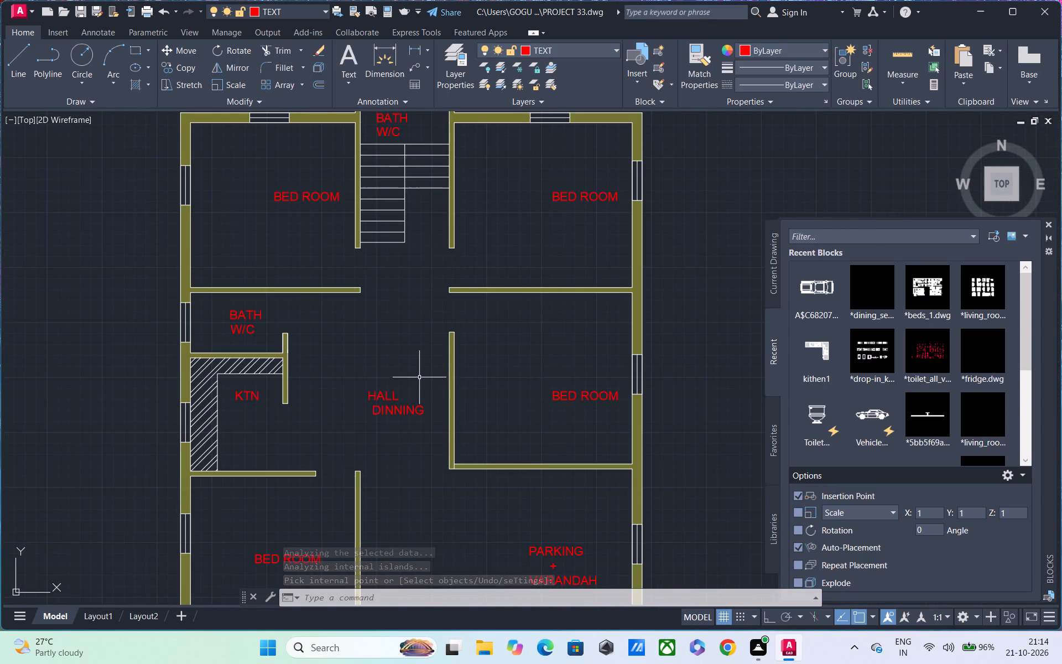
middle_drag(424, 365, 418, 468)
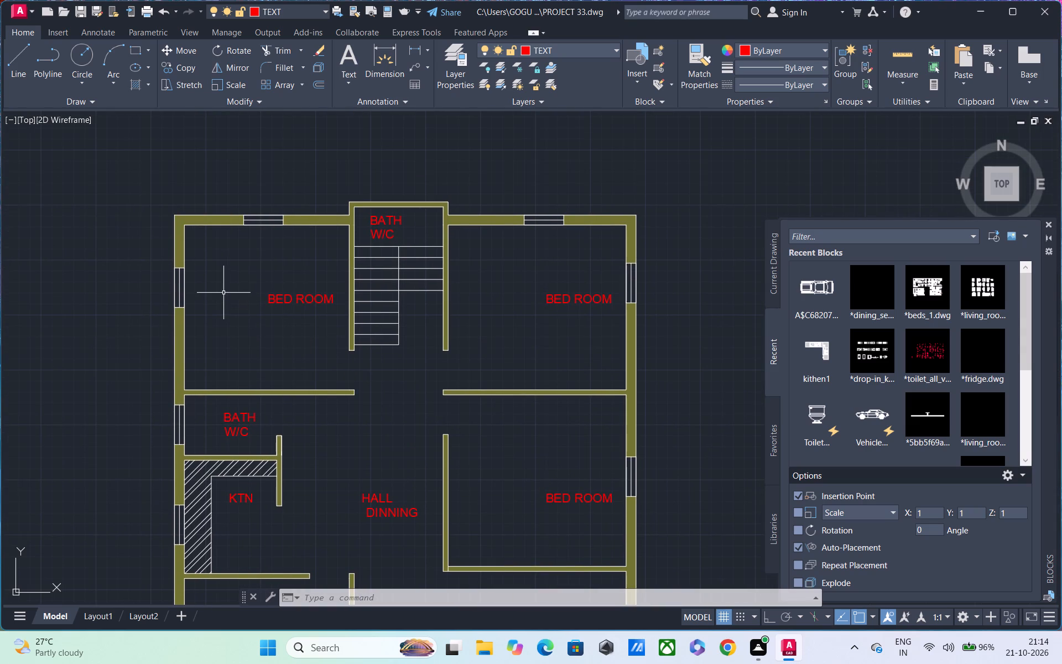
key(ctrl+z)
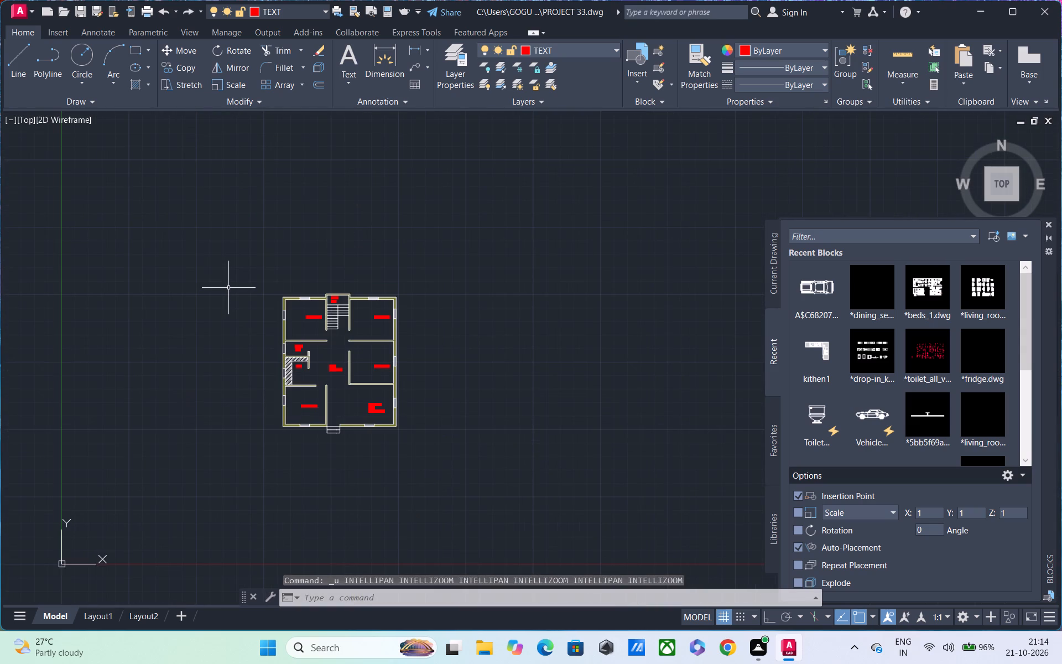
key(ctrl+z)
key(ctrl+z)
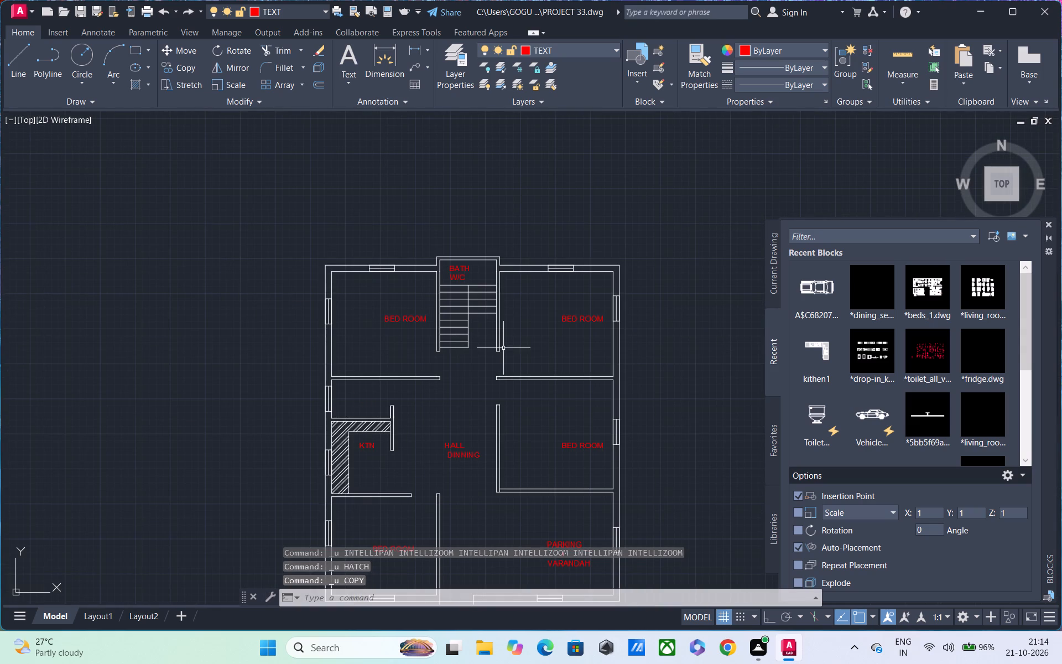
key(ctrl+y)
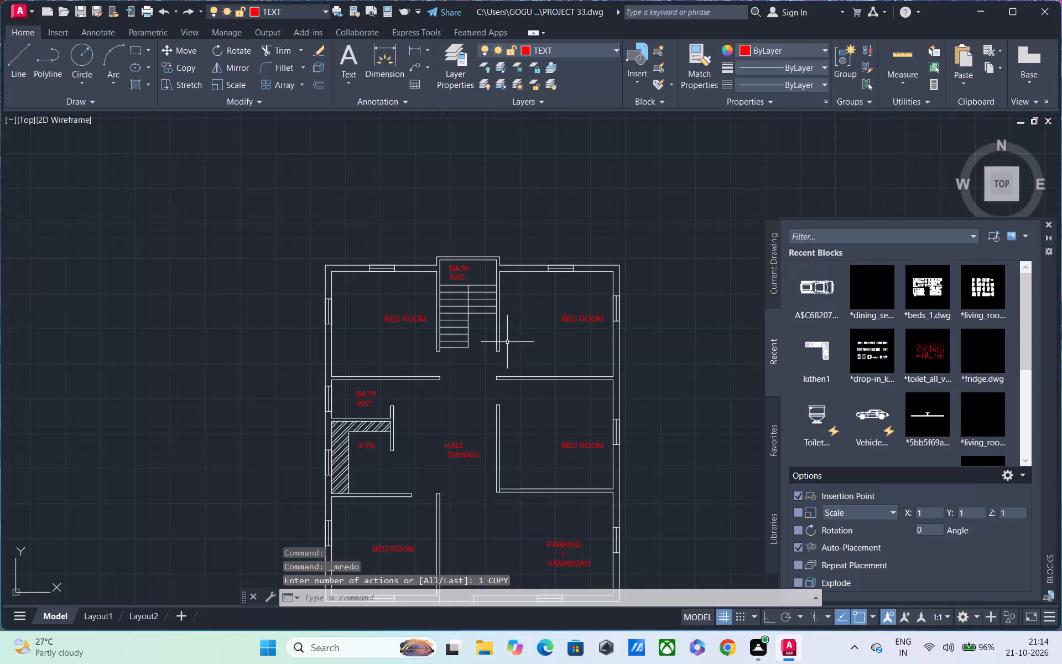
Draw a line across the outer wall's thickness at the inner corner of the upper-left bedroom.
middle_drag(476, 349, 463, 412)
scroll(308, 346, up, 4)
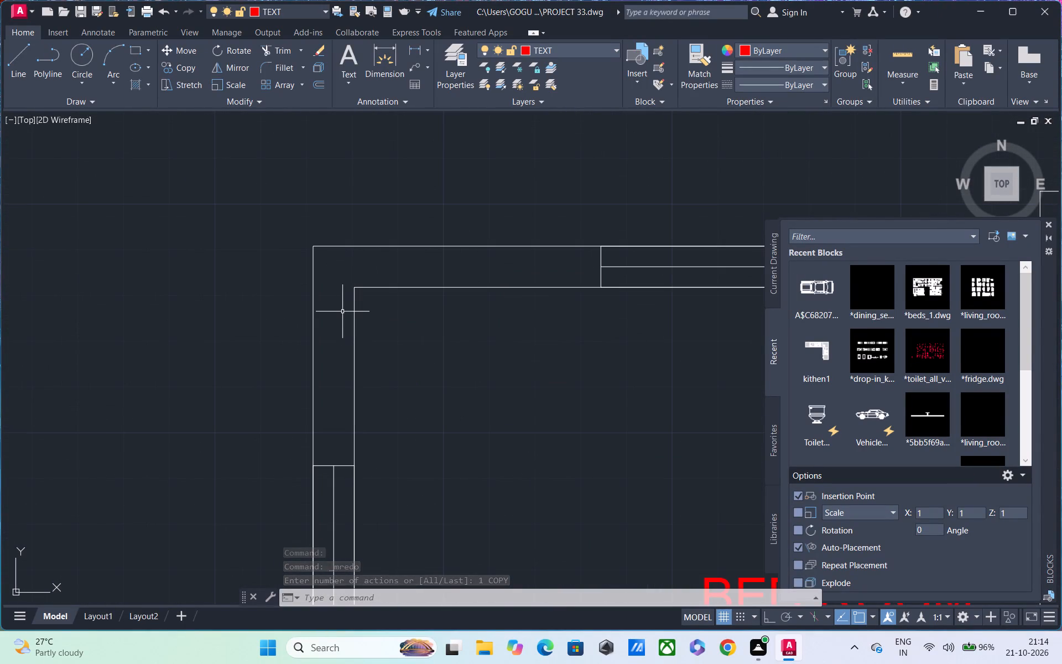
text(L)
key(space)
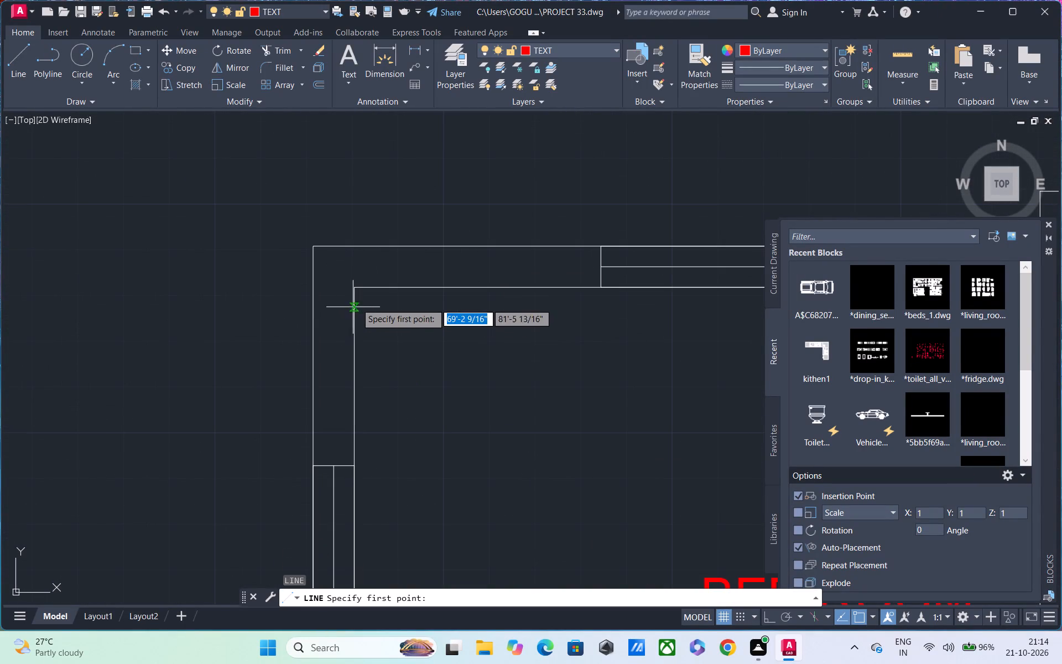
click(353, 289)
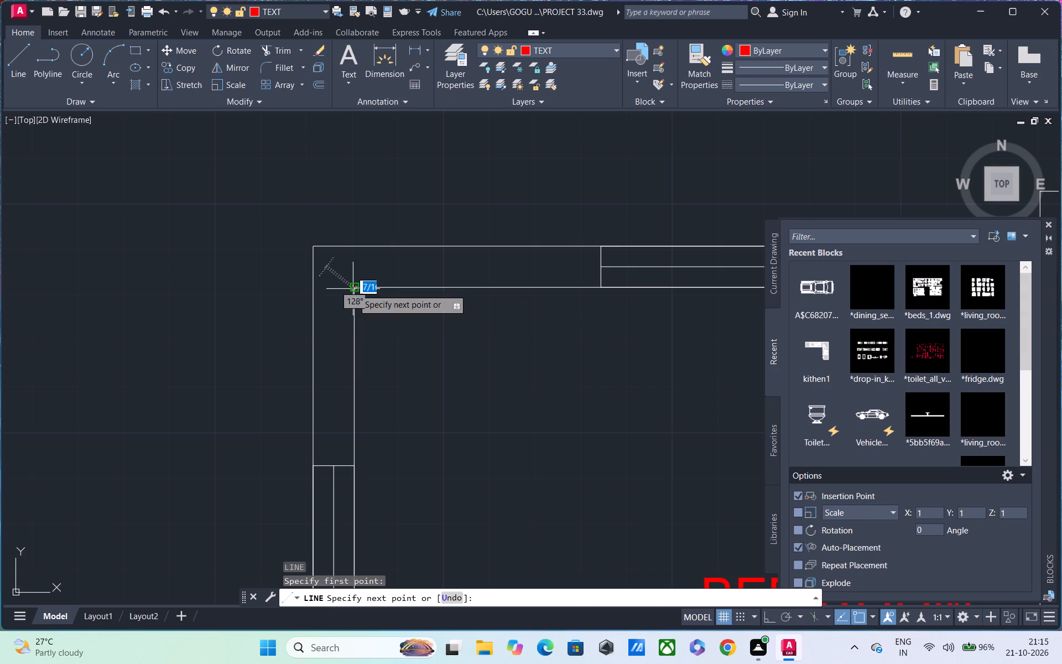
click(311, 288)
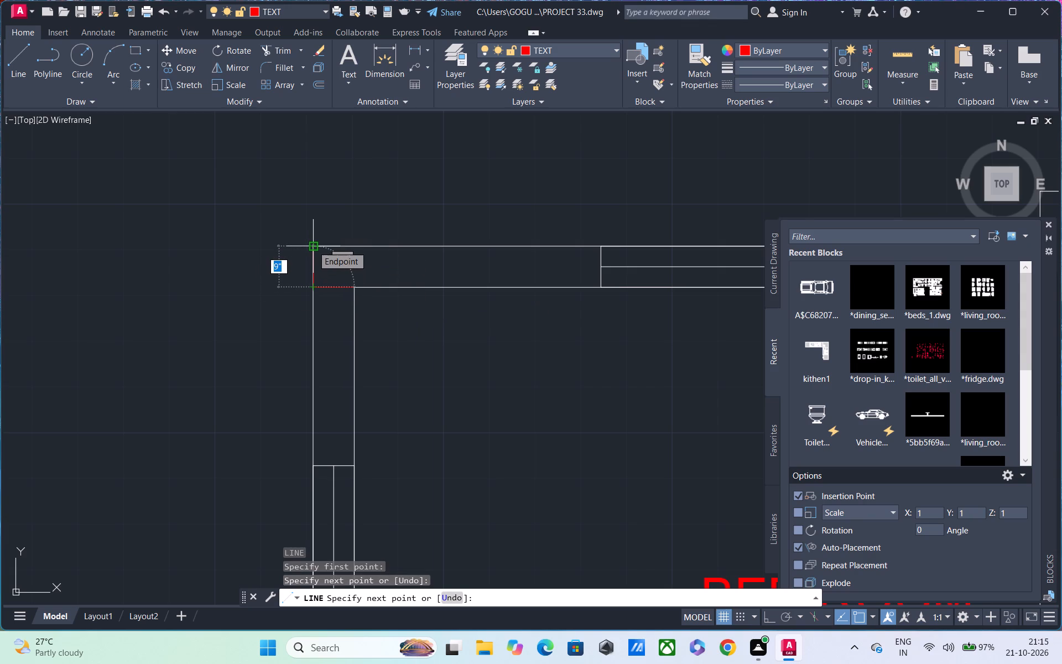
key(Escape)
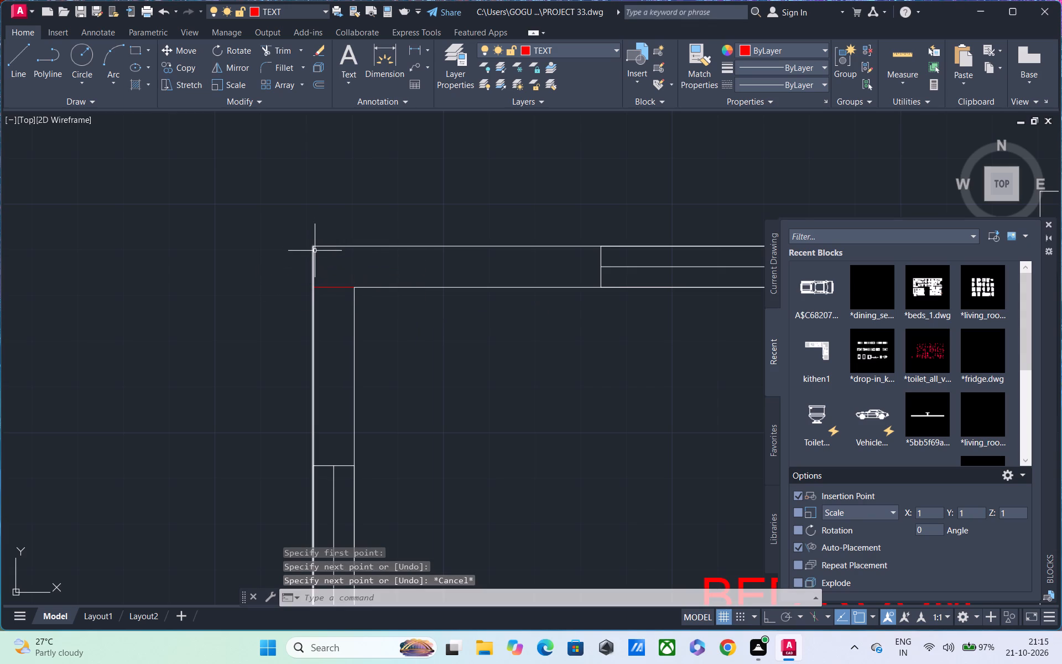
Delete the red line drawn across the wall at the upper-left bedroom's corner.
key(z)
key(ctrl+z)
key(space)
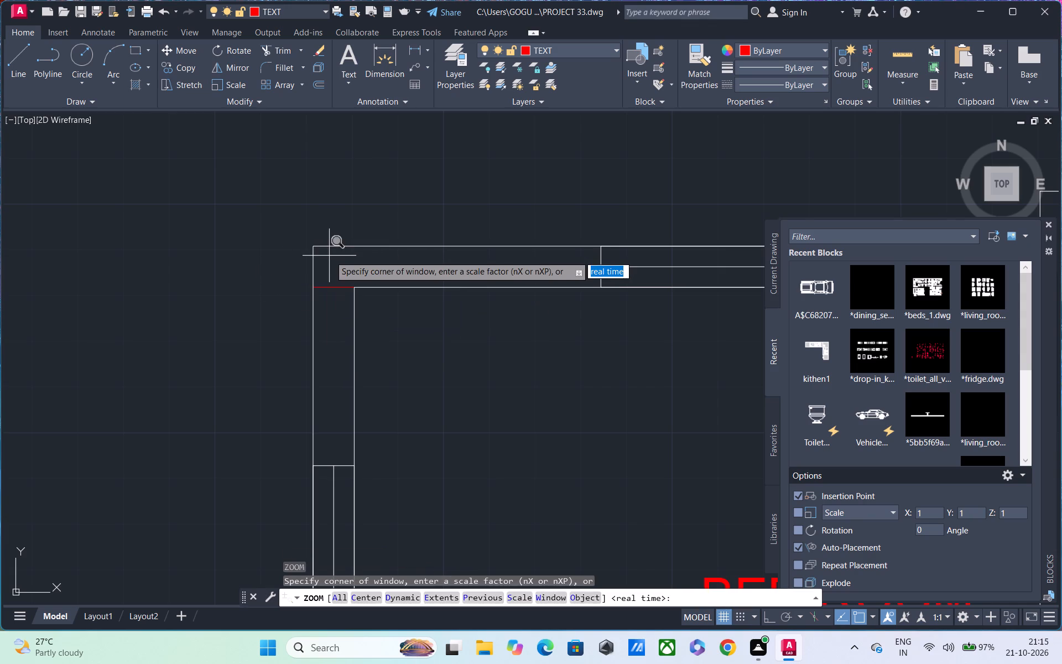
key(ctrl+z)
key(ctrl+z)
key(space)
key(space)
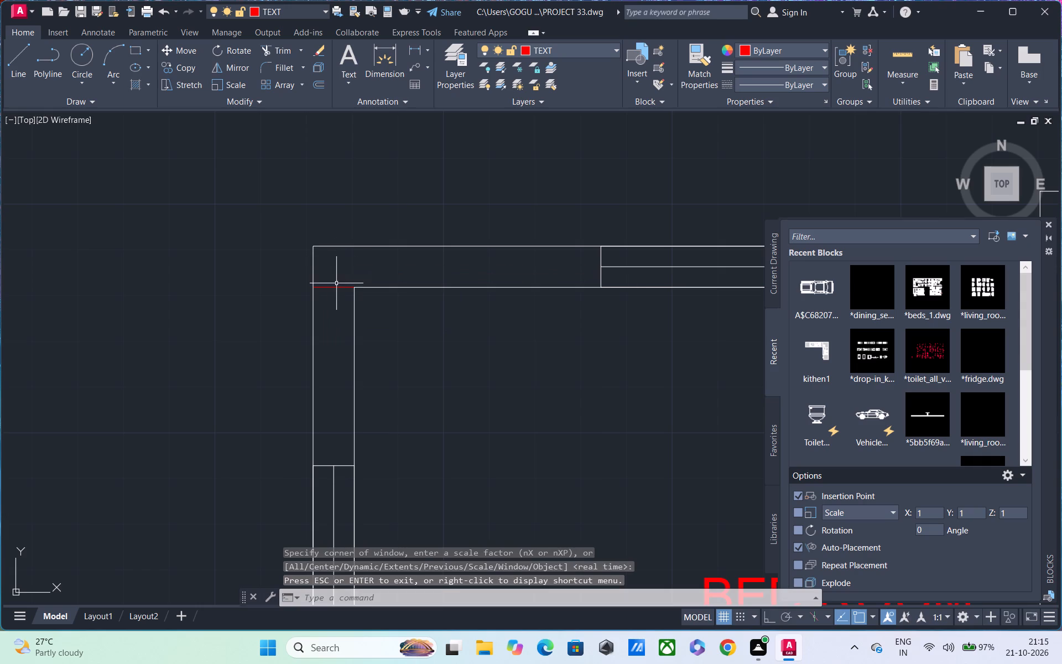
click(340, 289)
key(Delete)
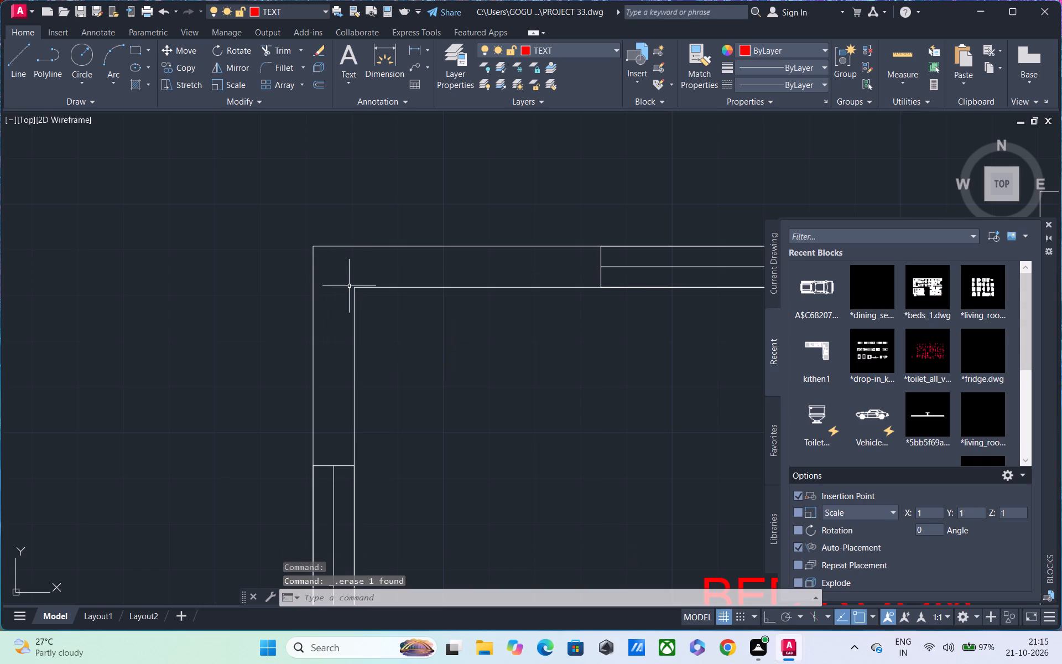
Make layer 0 the current layer.
click(562, 45)
click(548, 70)
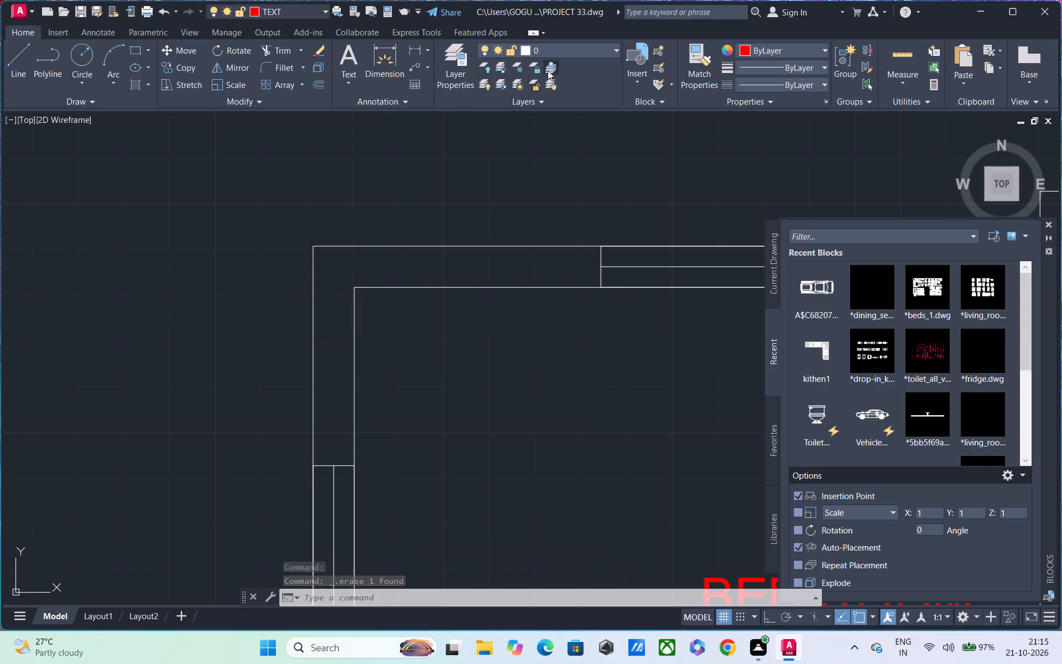
Draw a column square about 9" wide with lines inside the outer wall's upper-left corner of the plan.
text(L)
key(space)
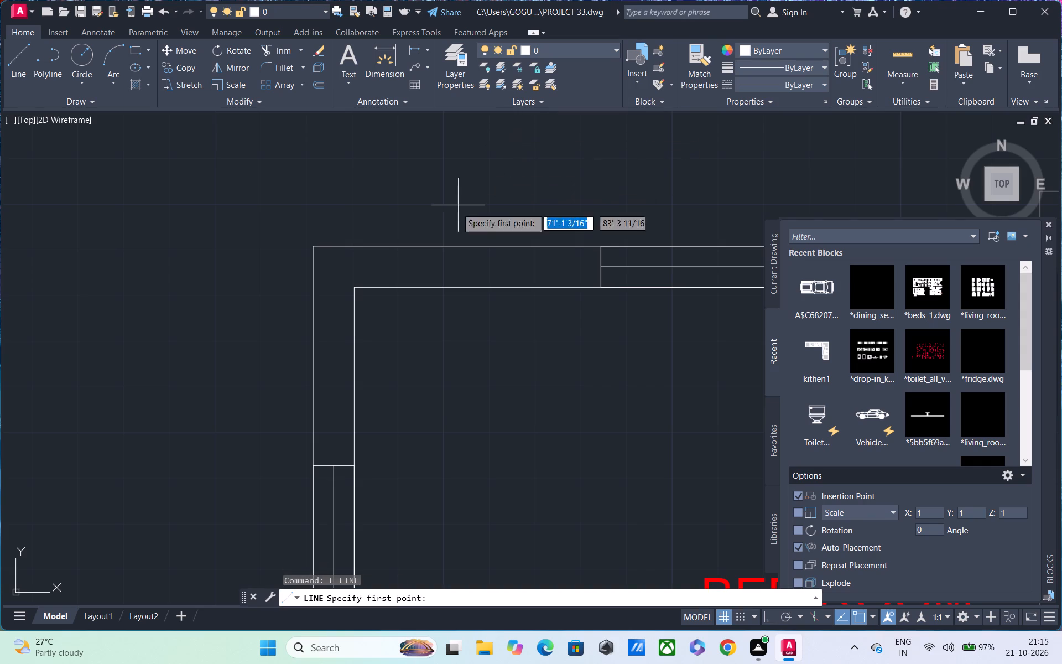
click(355, 288)
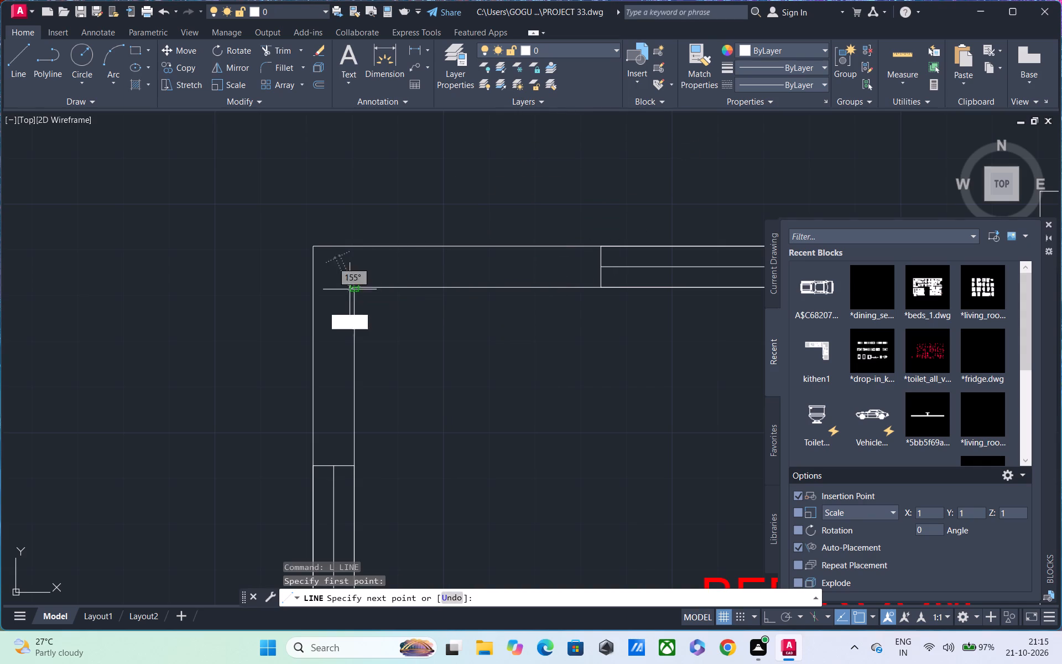
click(316, 292)
click(311, 247)
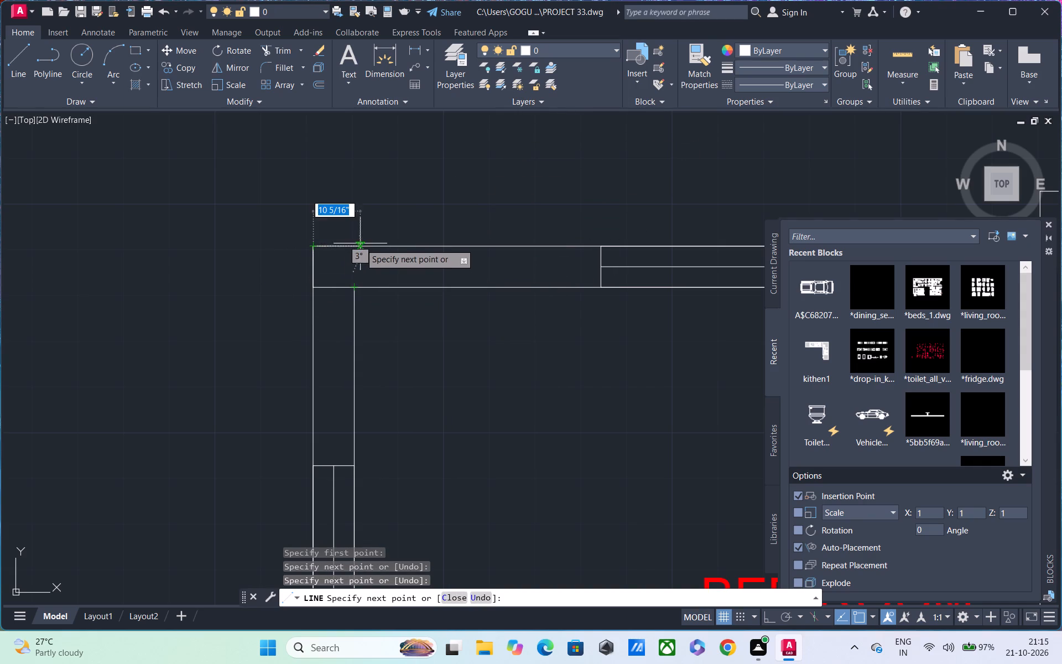
scroll(355, 247, up, 3)
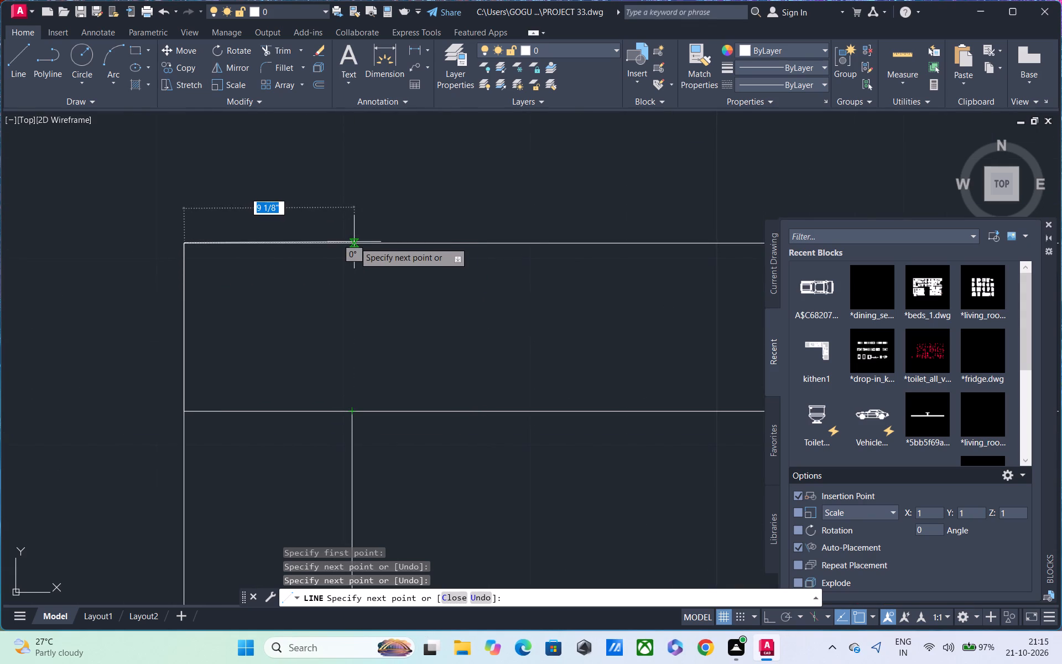
key(F8)
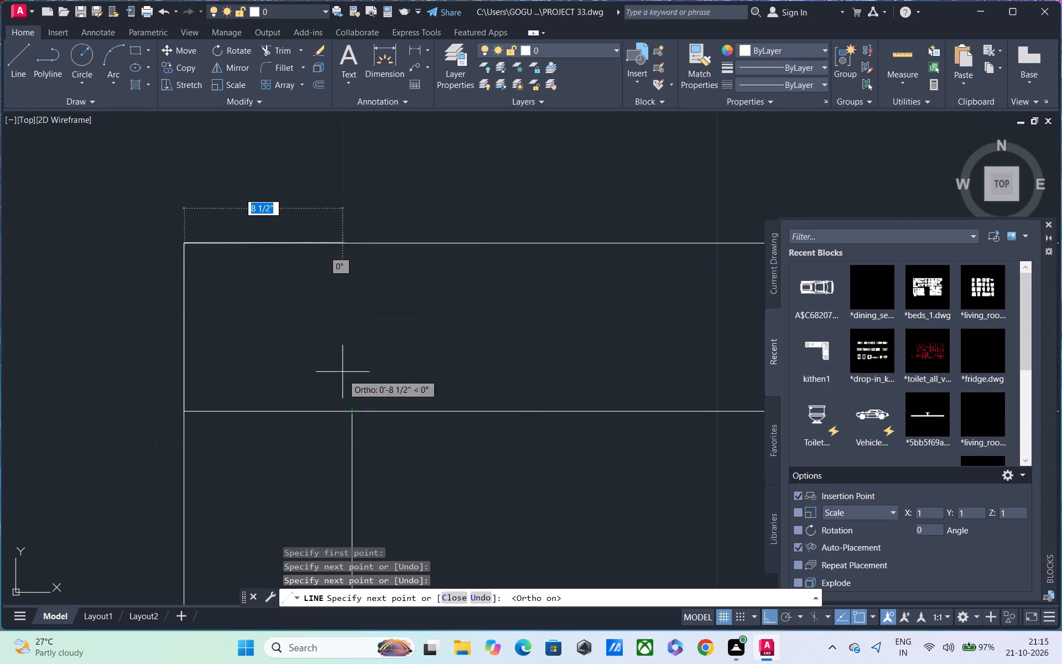
click(358, 255)
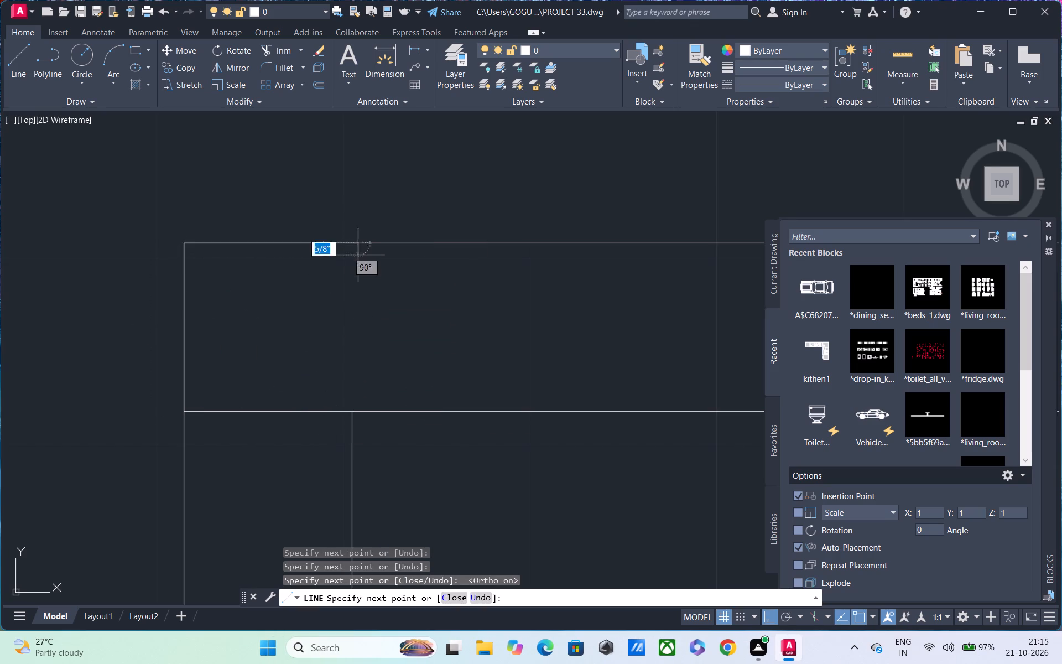
key(ctrl+z)
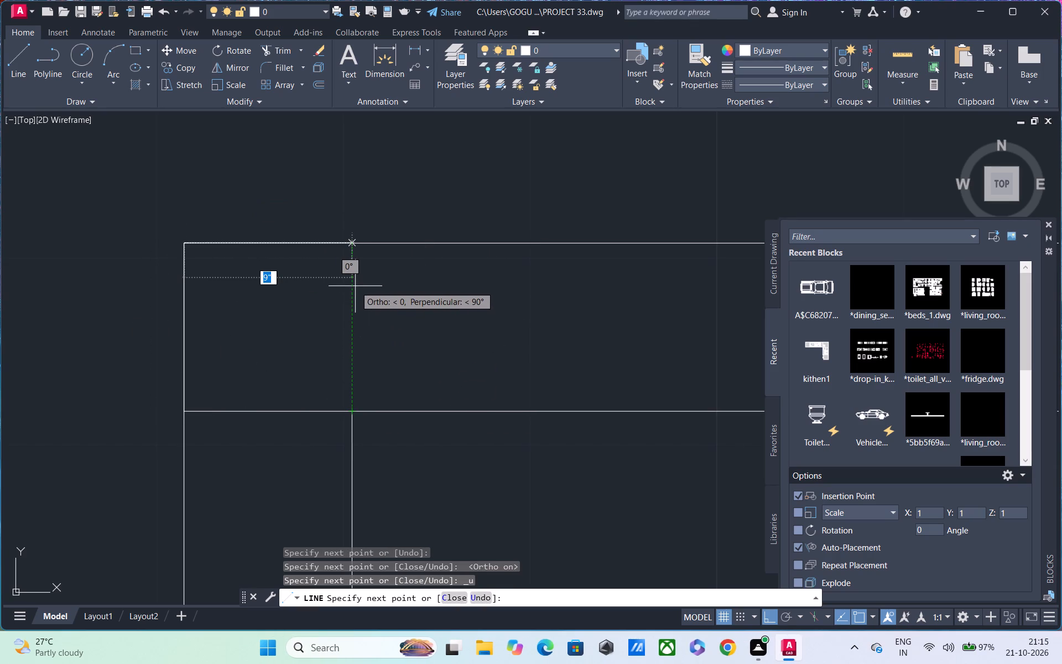
click(355, 286)
click(354, 408)
scroll(355, 407, down, 5)
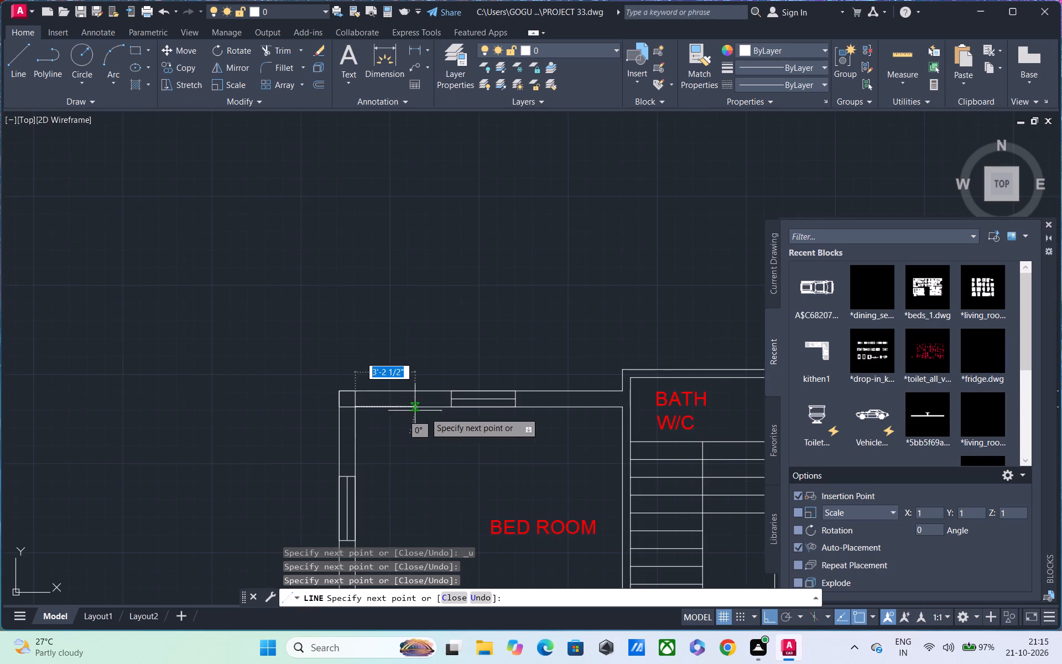
middle_drag(429, 412, 315, 376)
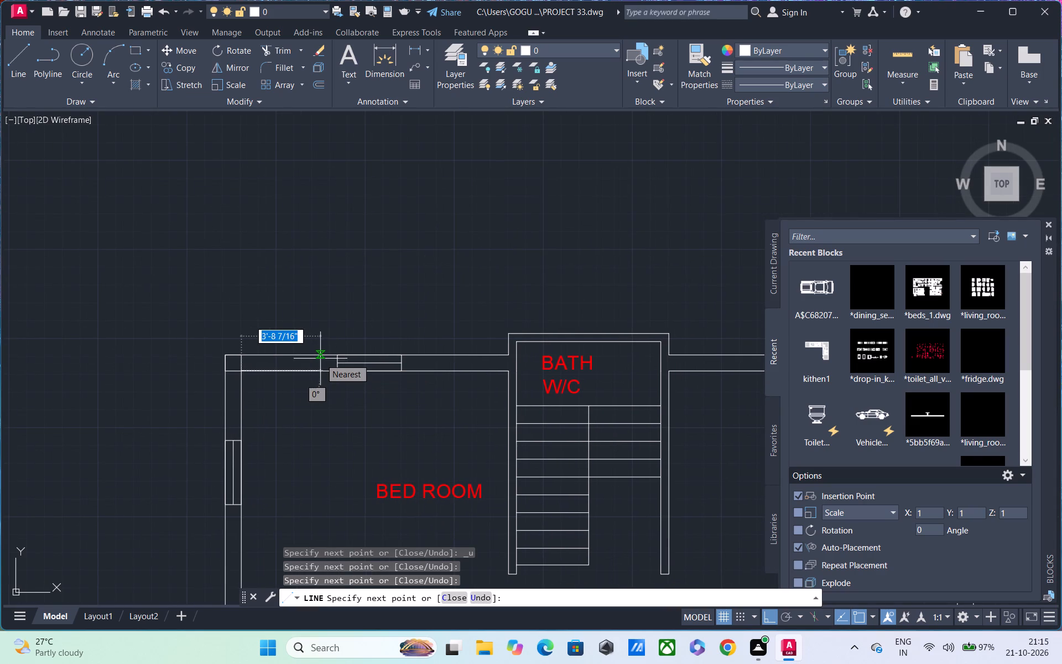
key(Escape)
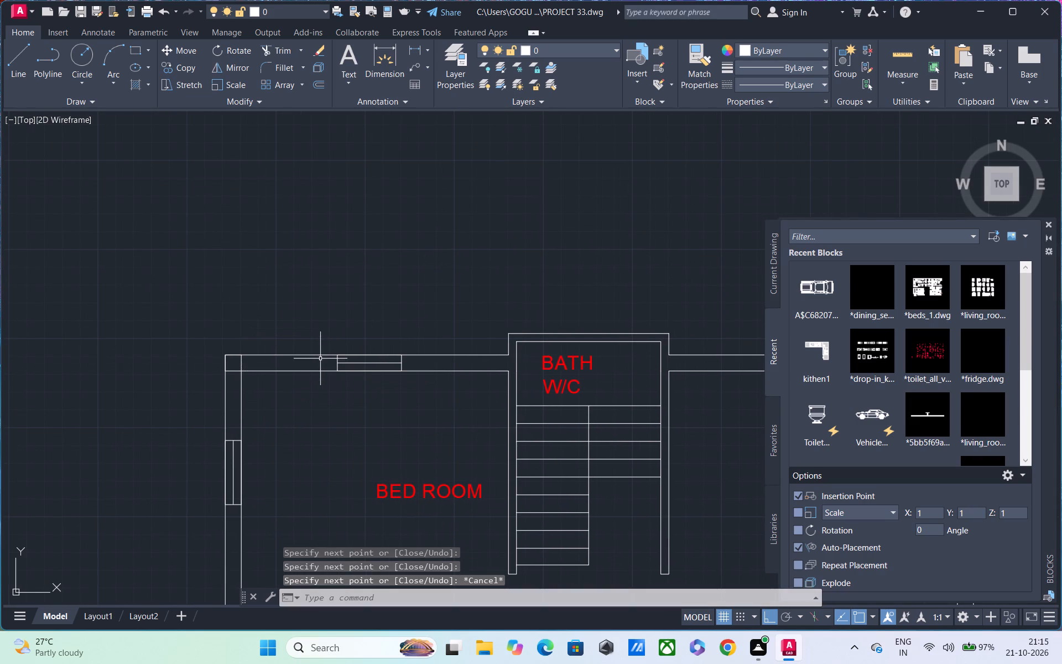
Copy the column square from the plan's upper-left corner to its lower-left outer corner.
drag(169, 305, 175, 303)
click(265, 395)
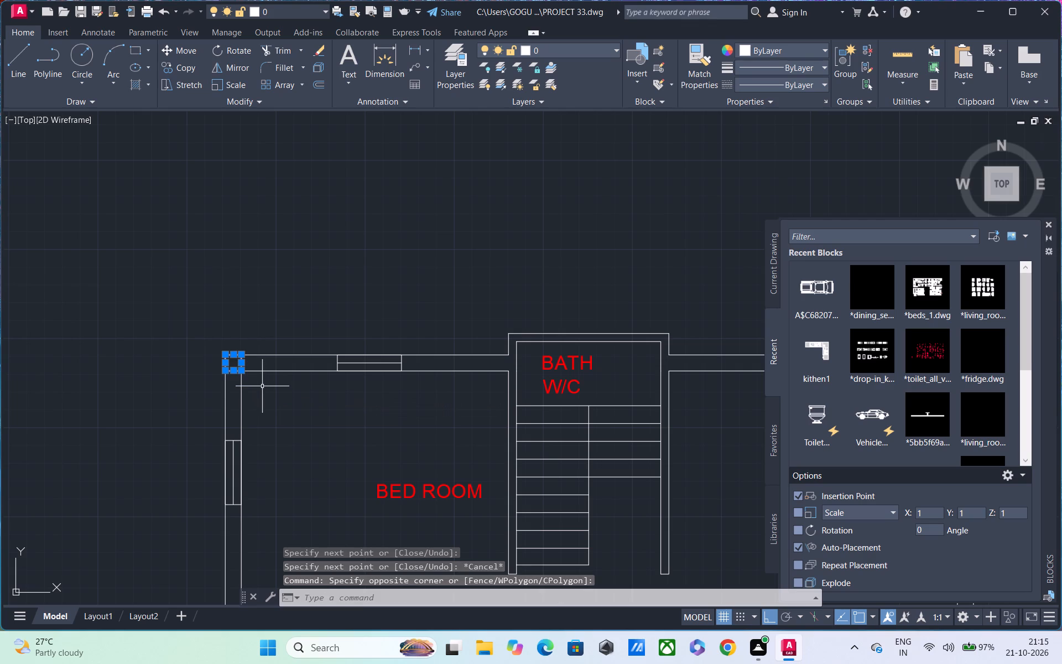
text(CO)
key(space)
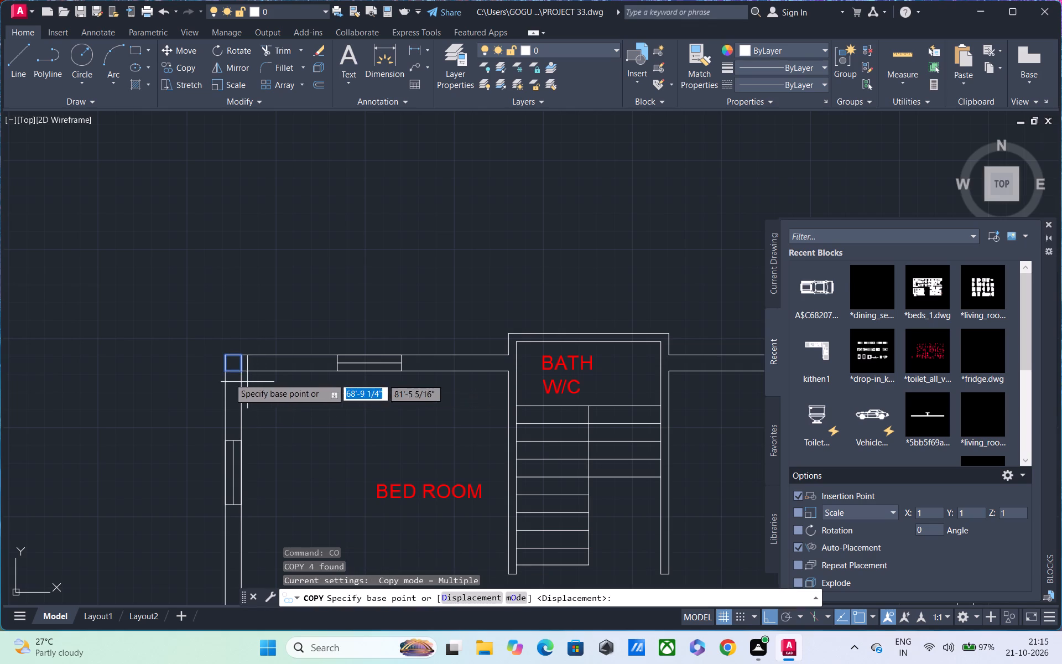
click(226, 370)
scroll(270, 531, down, 3)
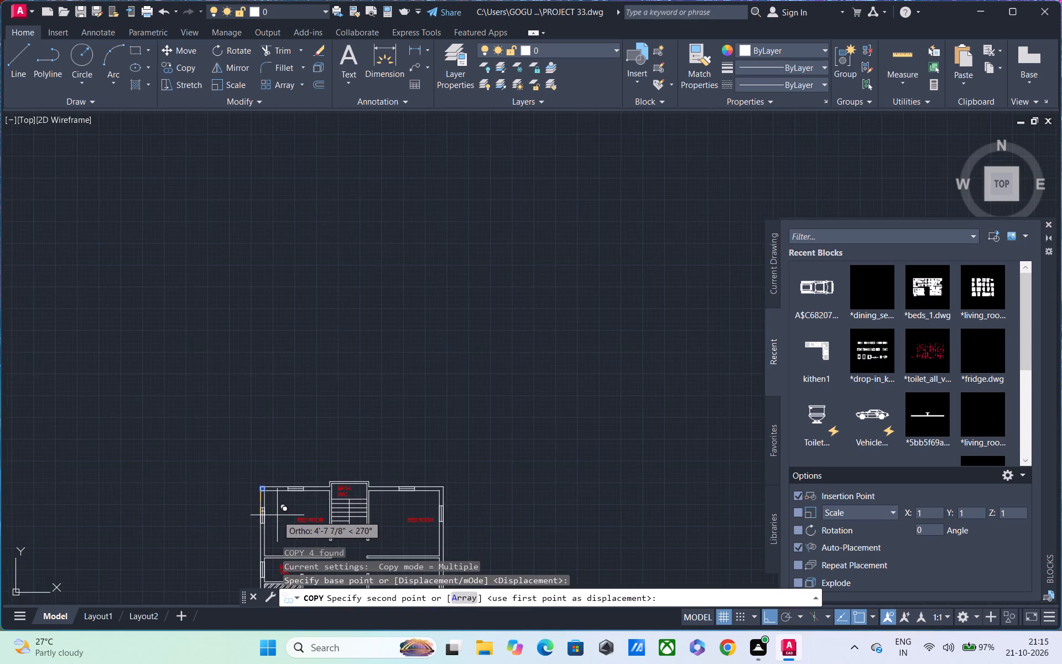
middle_drag(277, 515, 428, 219)
scroll(412, 388, up, 3)
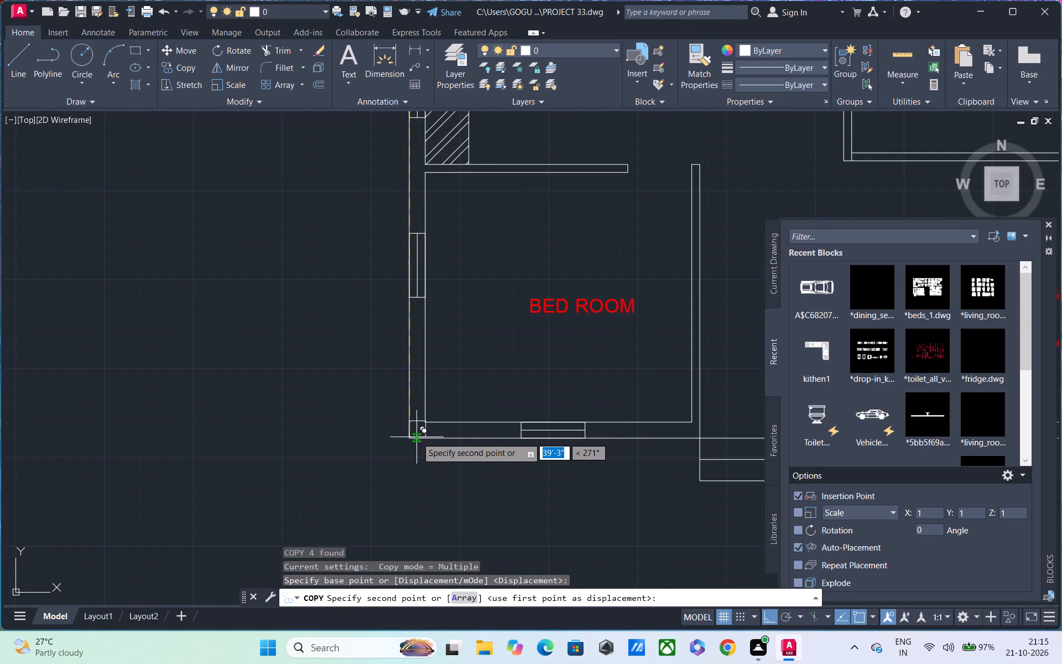
scroll(414, 437, up, 2)
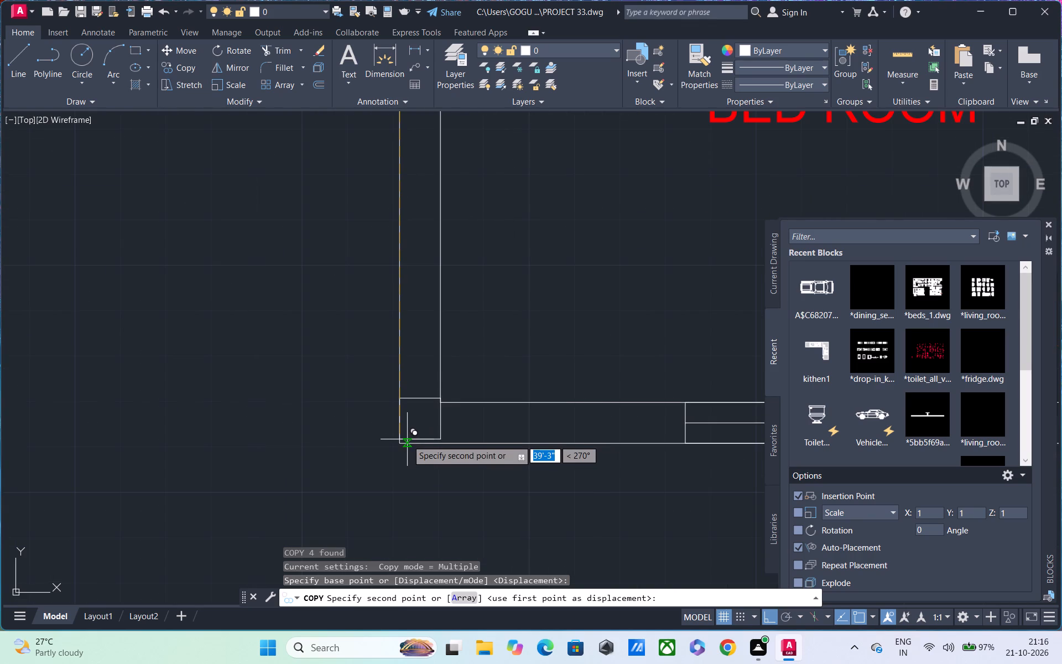
click(402, 444)
scroll(503, 445, down, 4)
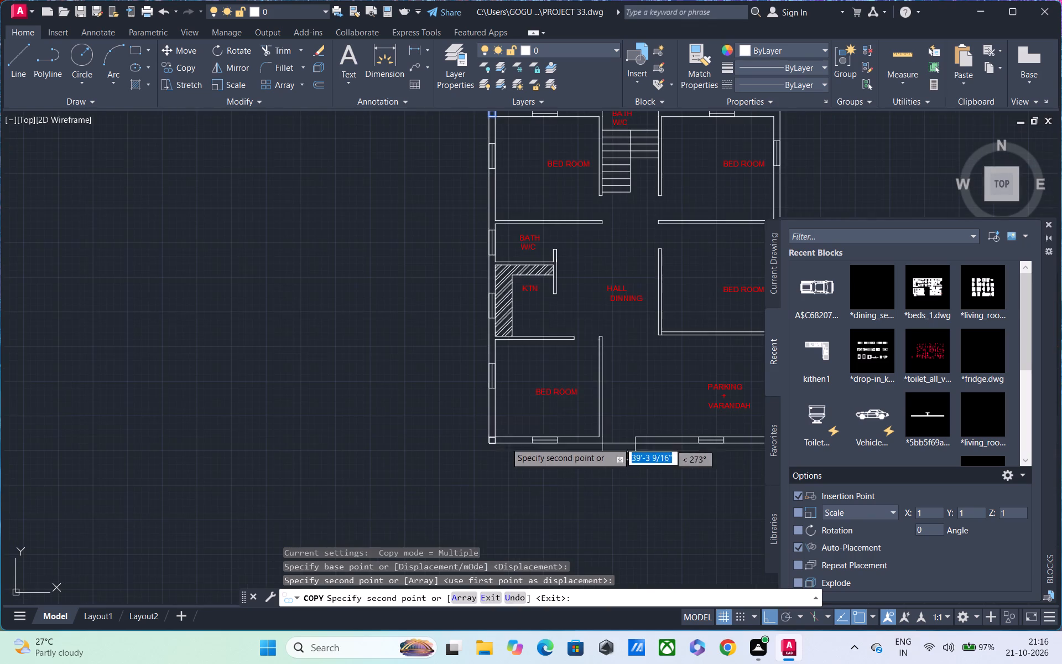
middle_drag(585, 439, 270, 395)
scroll(505, 404, up, 3)
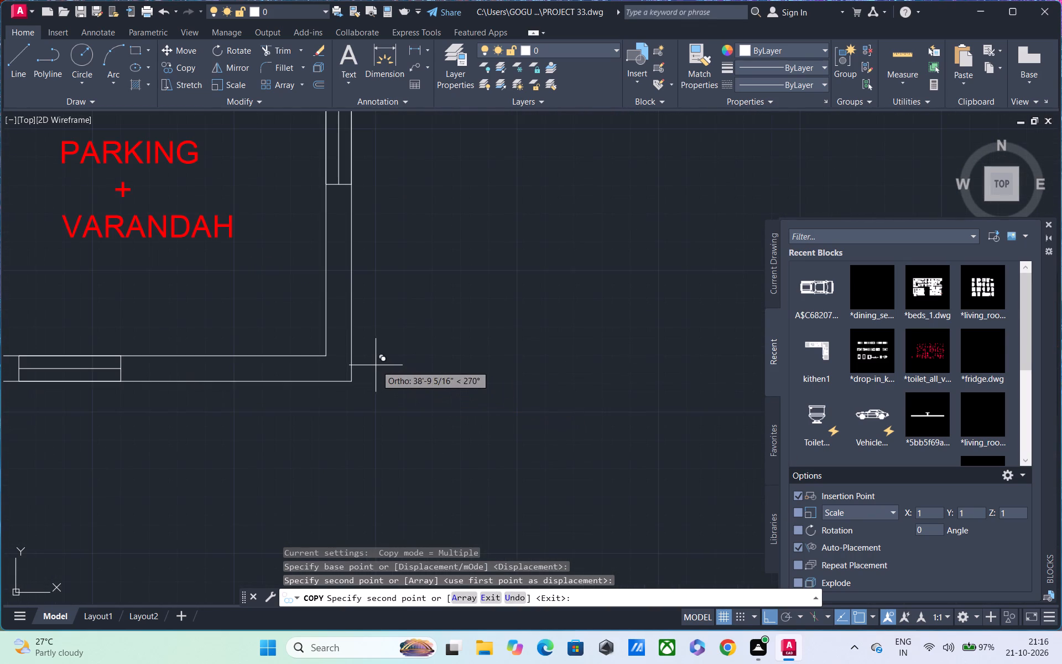
scroll(374, 365, down, 3)
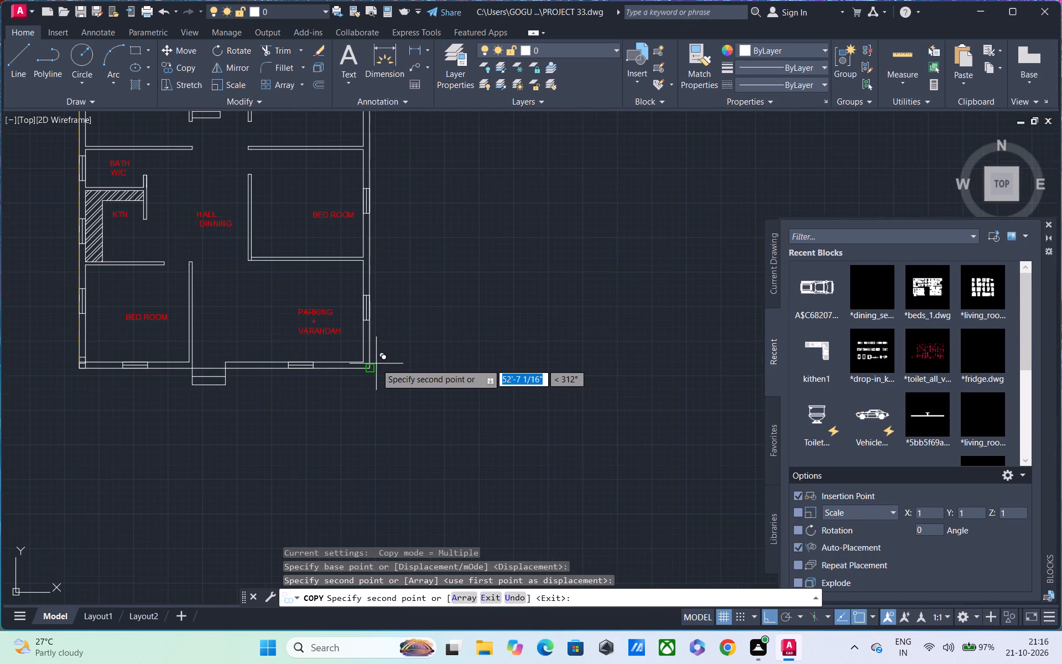
key(Escape)
Copy the lower-left column square to the outer wall corner beside PARKING + VARANDAH.
scroll(376, 361, down, 1)
middle_drag(389, 370, 578, 402)
scroll(356, 388, up, 3)
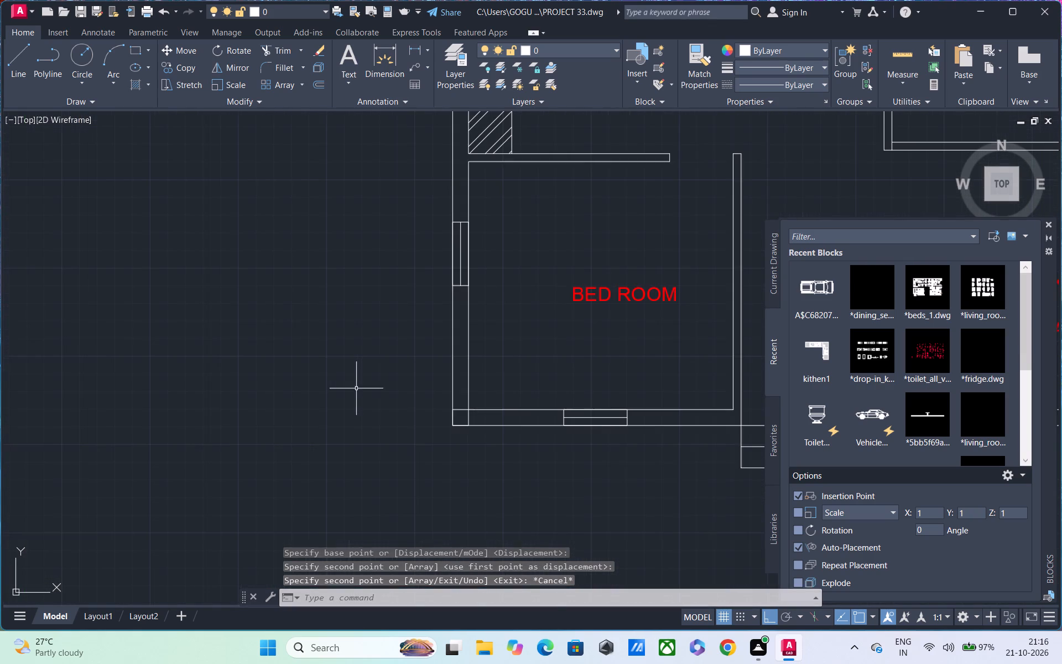
drag(401, 383, 411, 383)
click(489, 439)
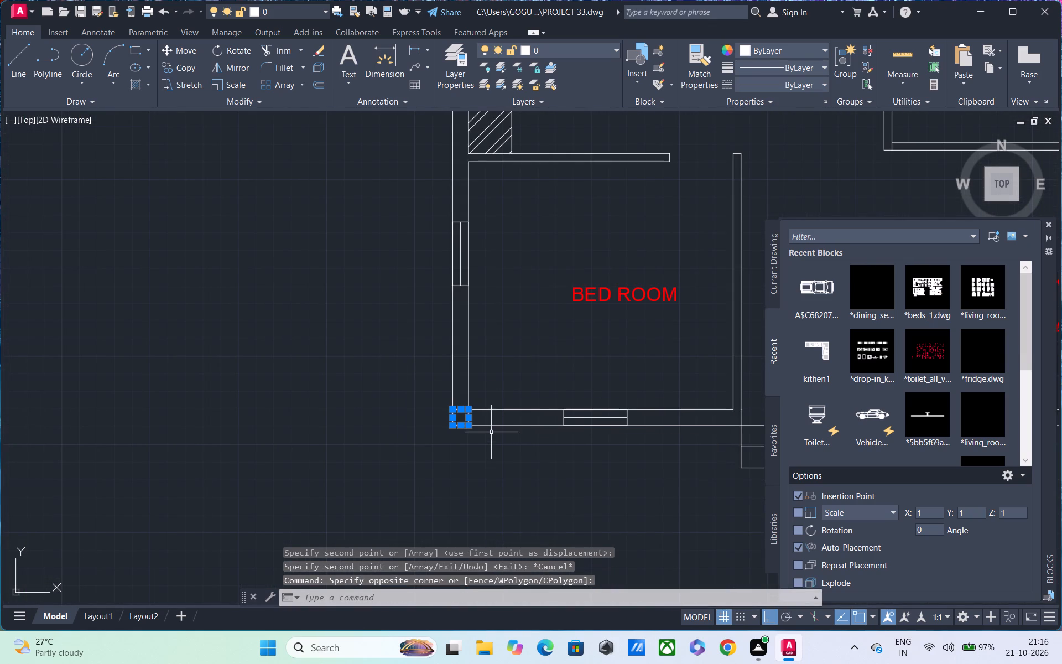
text(CO)
key(space)
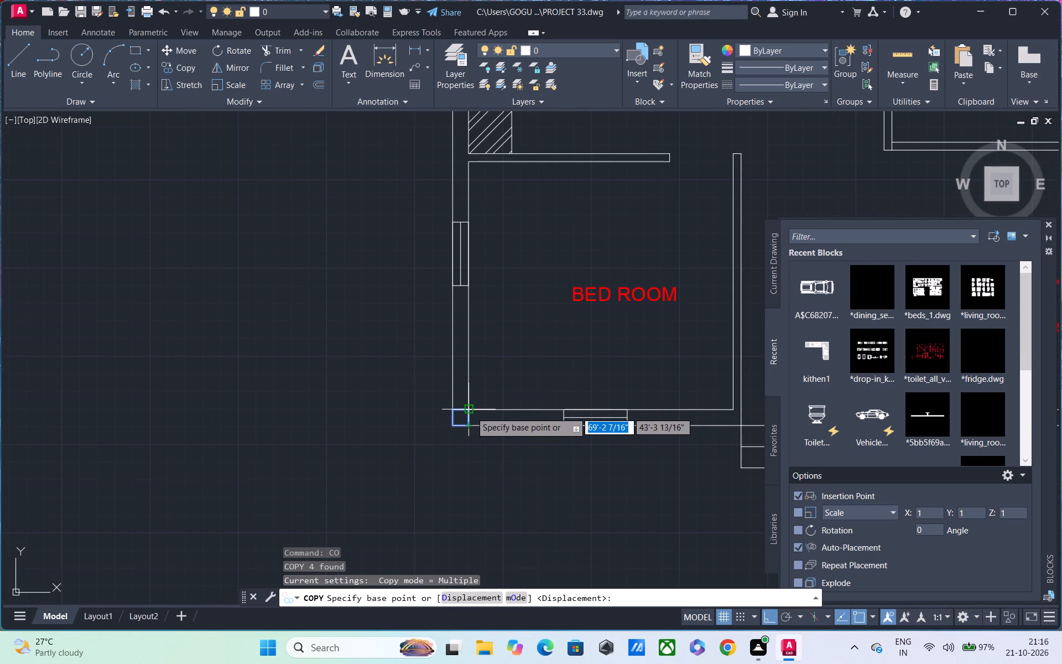
click(471, 407)
scroll(588, 481, down, 2)
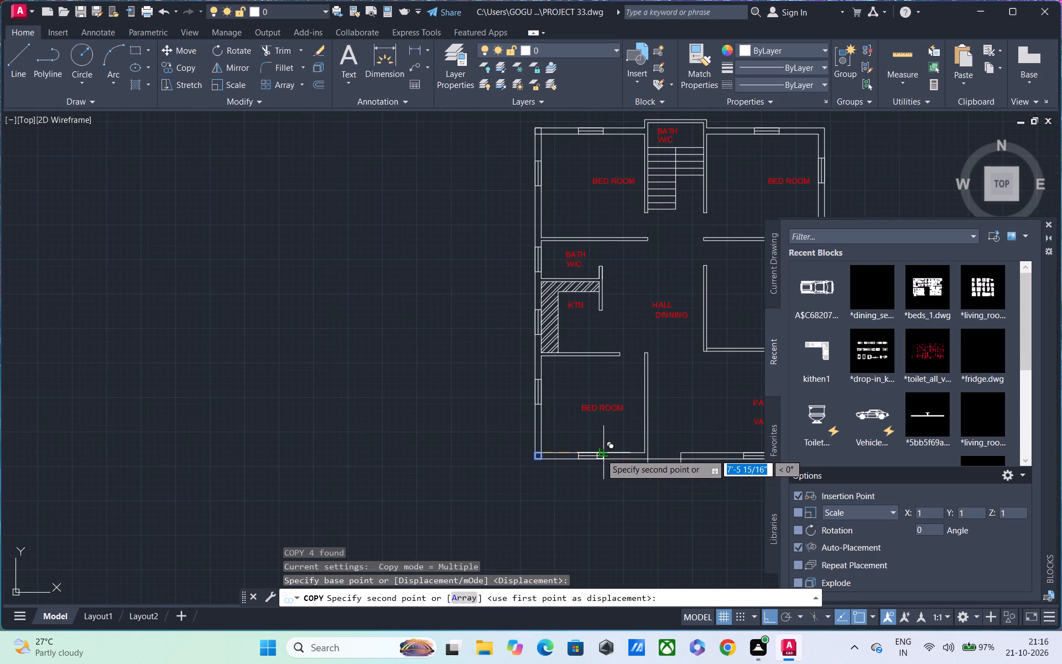
key(F8)
middle_drag(618, 456, 358, 456)
scroll(548, 456, up, 3)
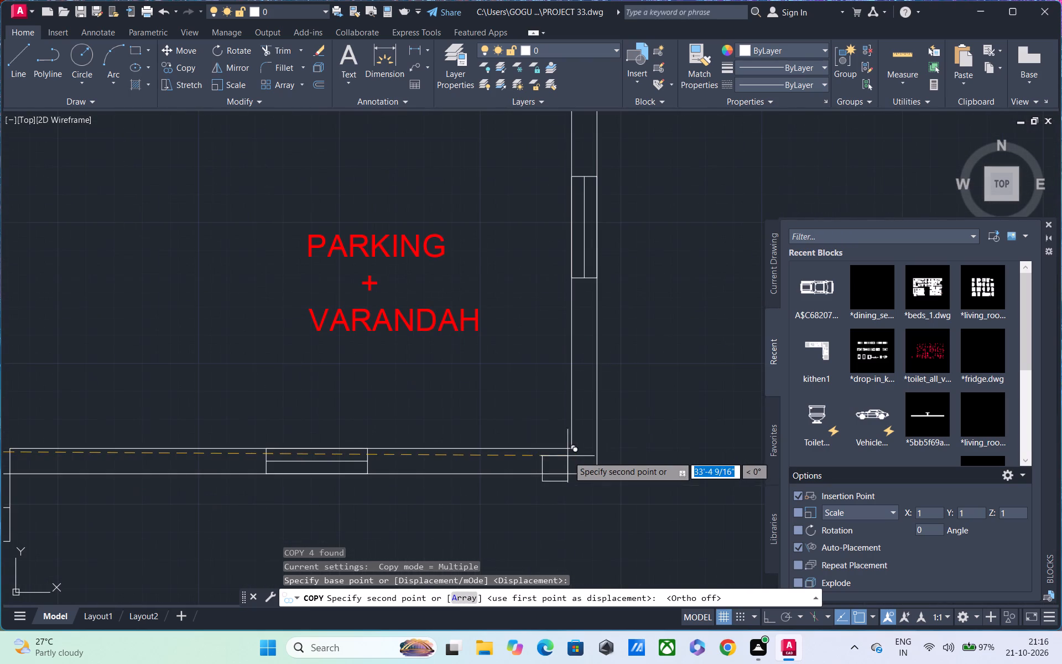
click(596, 447)
Place another copy of the column square at the plan's upper-right outer corner and finish copying.
middle_drag(603, 411, 570, 584)
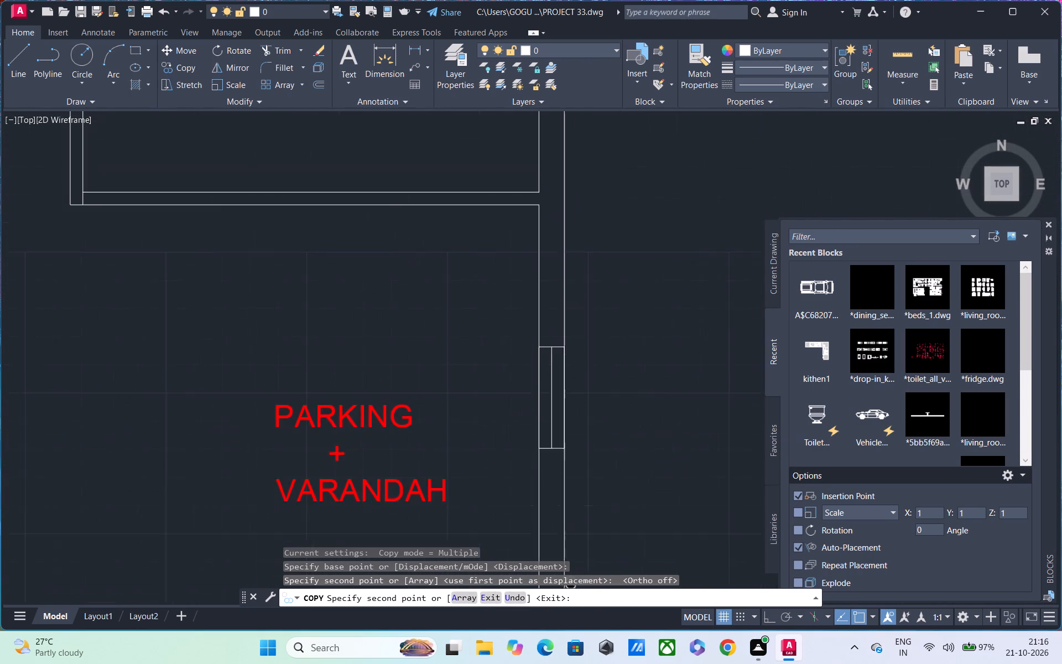
middle_drag(570, 584, 569, 588)
scroll(589, 390, down, 3)
scroll(598, 346, down, 1)
middle_drag(598, 443, 564, 588)
scroll(558, 346, up, 4)
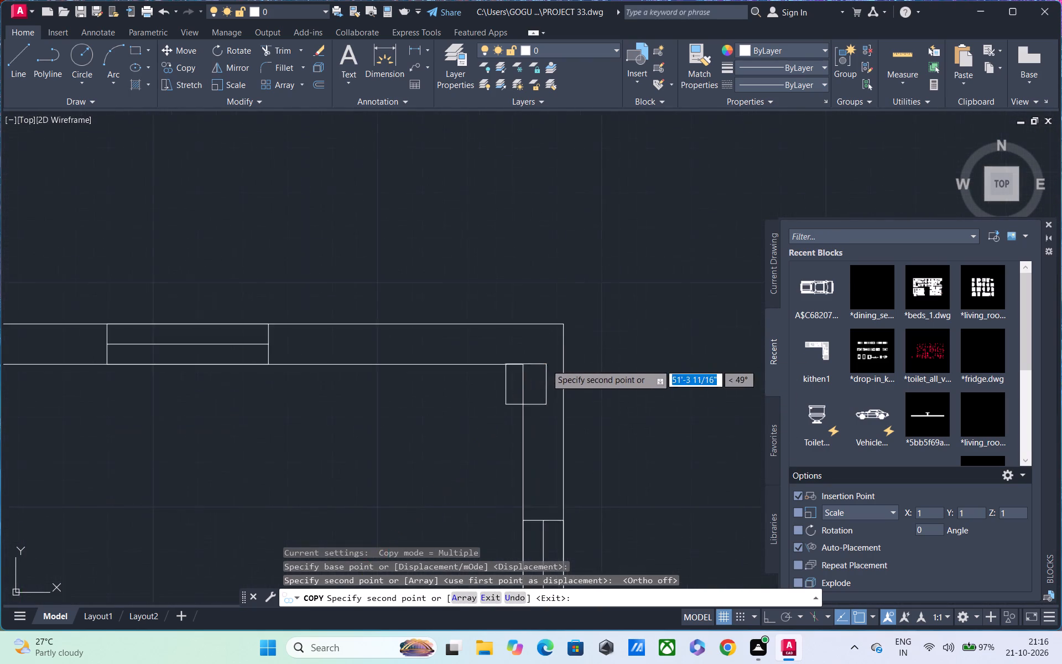
scroll(546, 364, up, 2)
click(570, 307)
scroll(567, 344, down, 3)
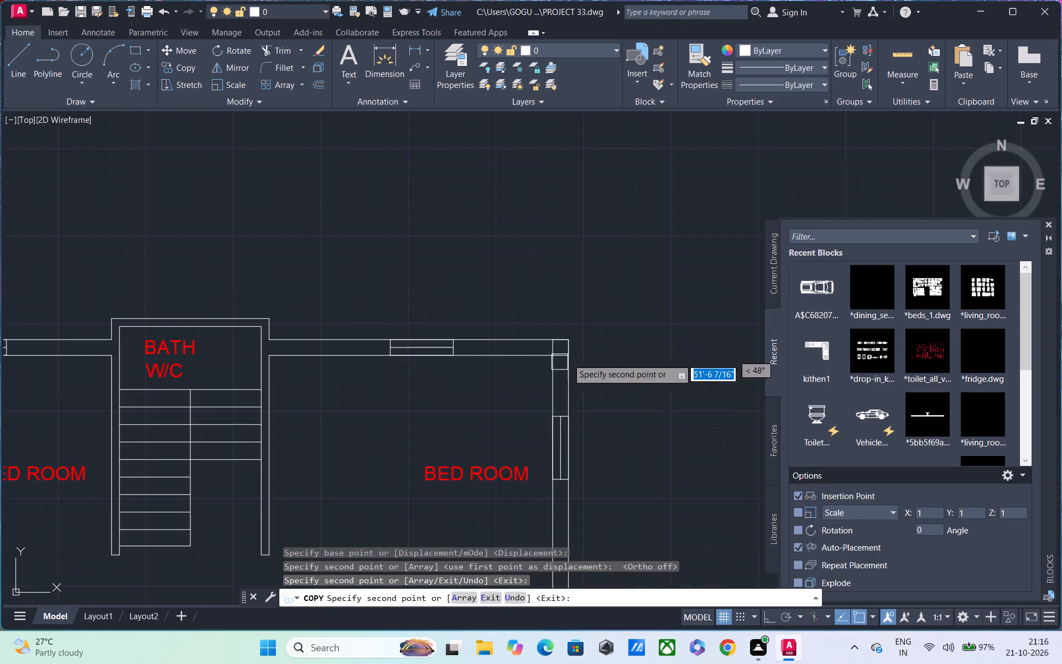
middle_drag(566, 386, 492, 388)
scroll(489, 387, up, 1)
scroll(484, 384, down, 3)
key(space)
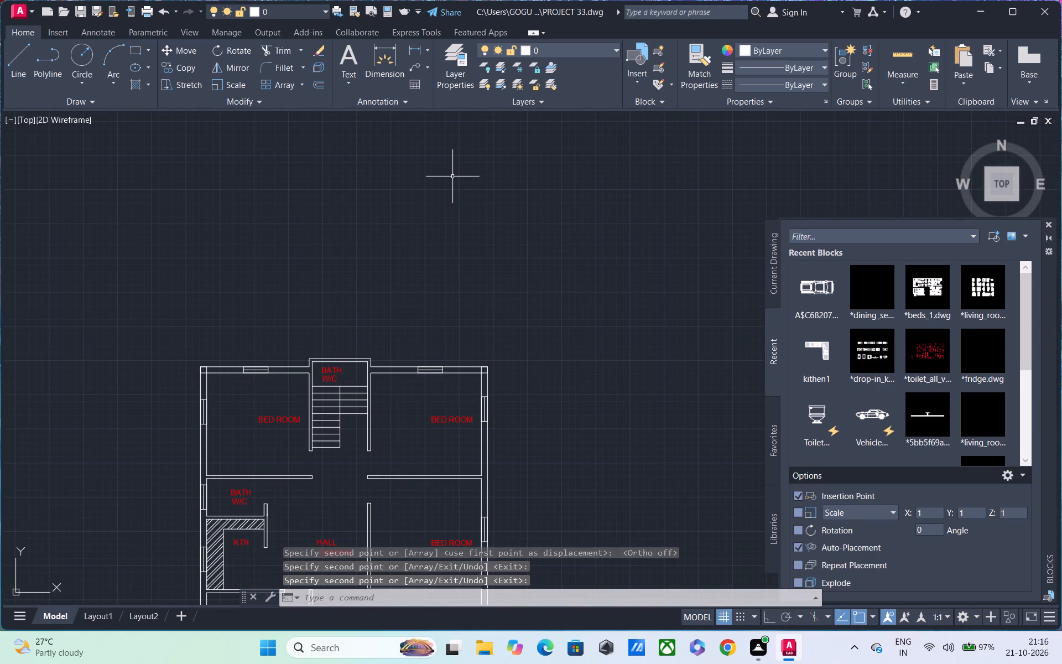
Start a SOLID hatch with ByBlock colour and fill the column squares at the plan's upper-right and upper-left corners.
text(H)
key(space)
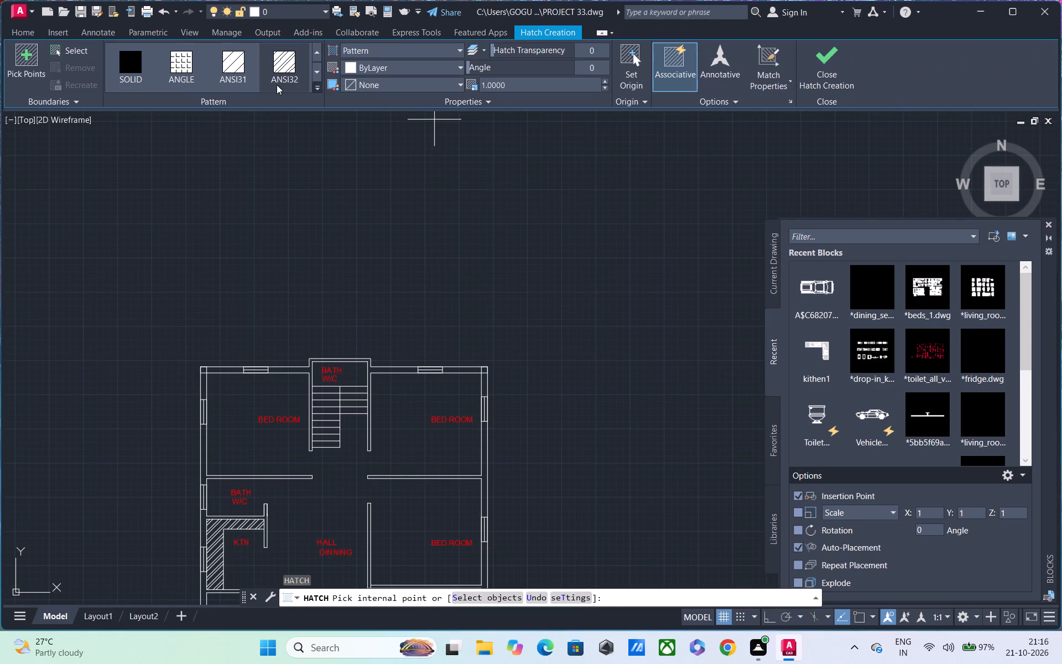
click(142, 67)
click(456, 70)
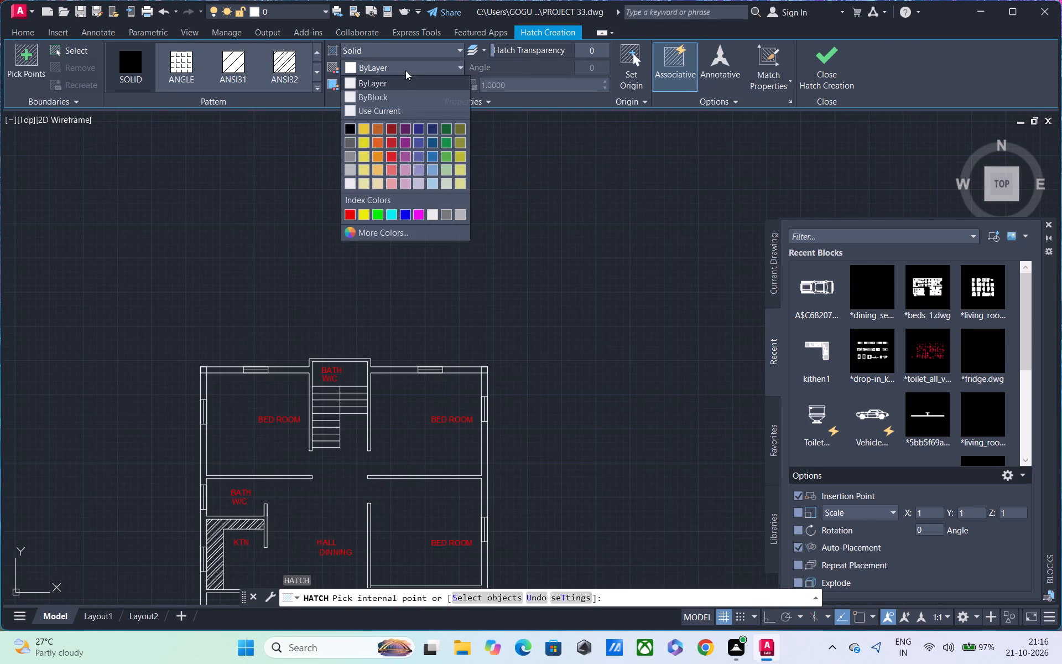
click(348, 92)
scroll(455, 390, up, 2)
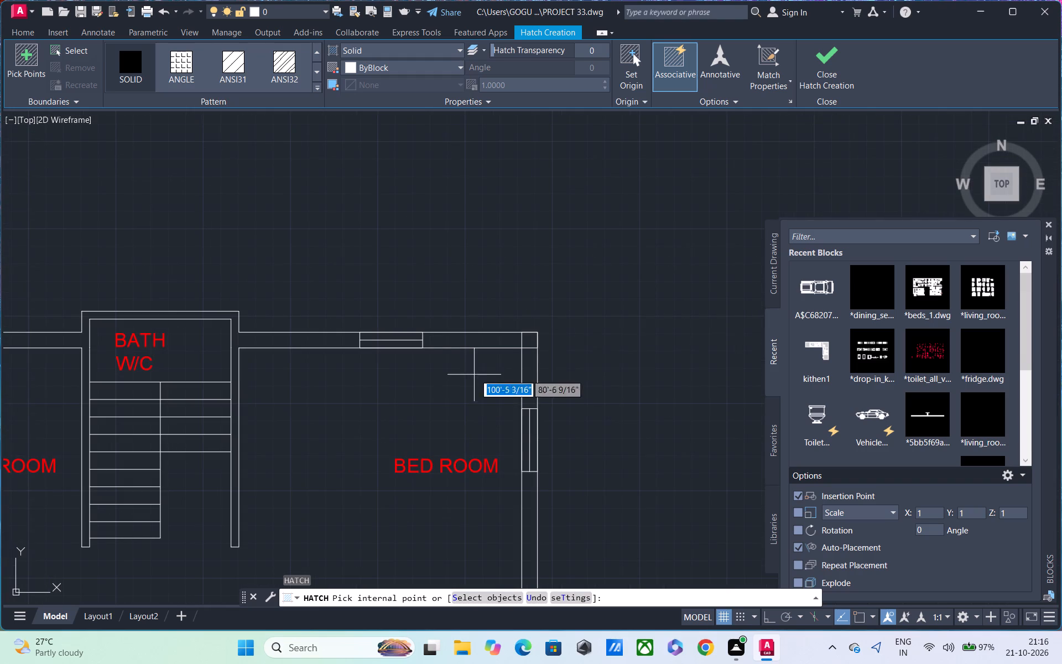
click(529, 345)
scroll(504, 379, down, 2)
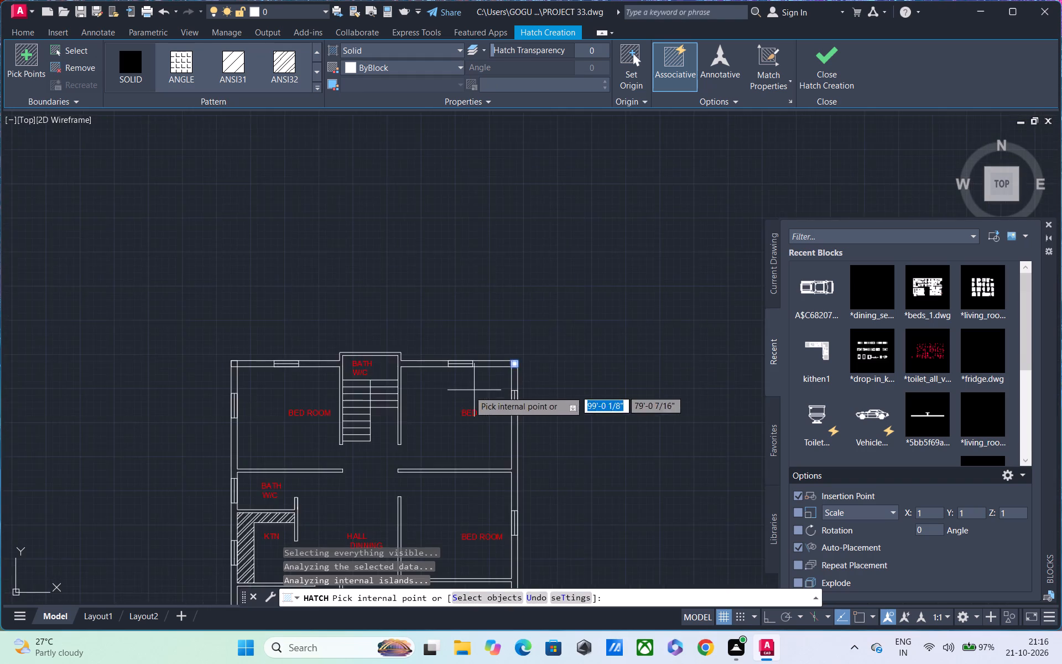
middle_drag(468, 391, 686, 392)
scroll(445, 386, up, 3)
click(470, 306)
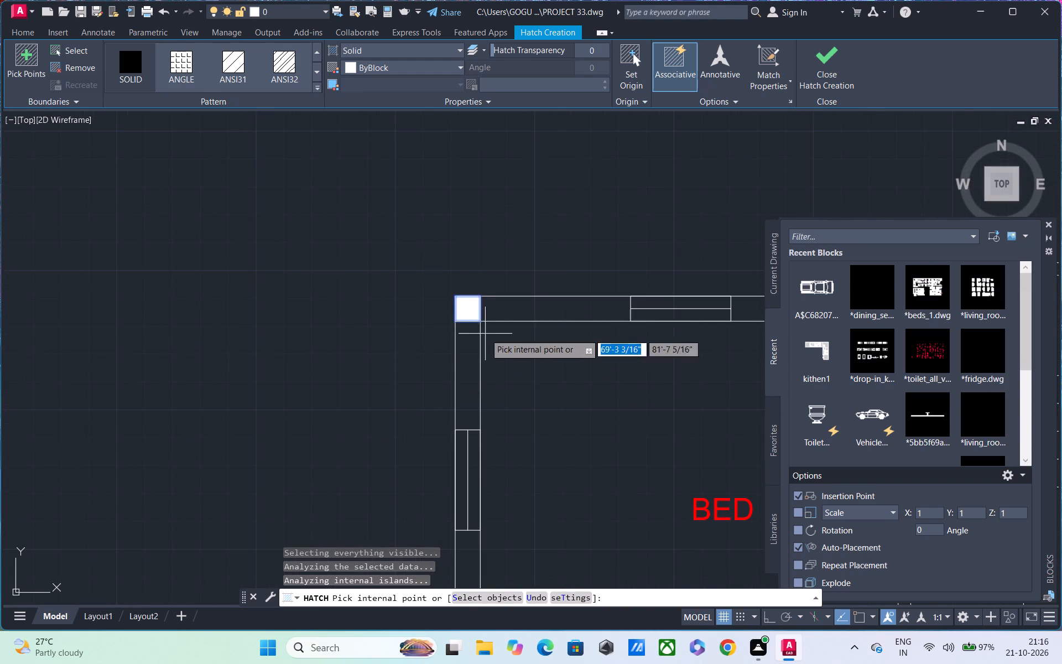
Fill the column squares at the plan's lower-left and lower-right outer corners with the solid hatch and finish the hatch.
scroll(489, 343, down, 3)
middle_drag(517, 392, 568, 83)
scroll(551, 397, down, 1)
scroll(561, 495, up, 4)
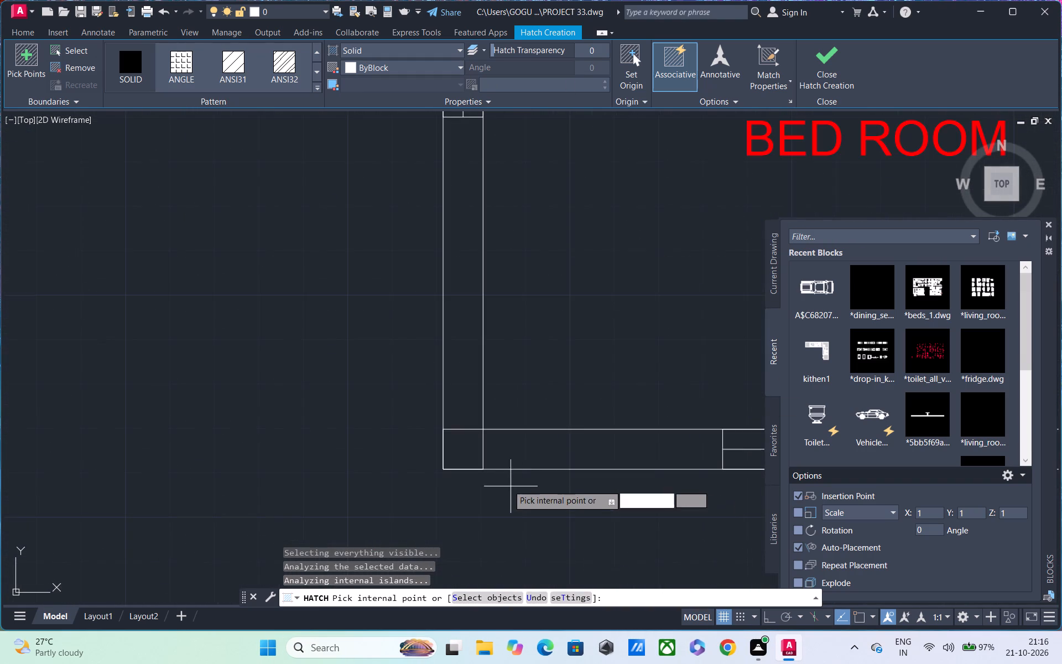
scroll(487, 471, up, 3)
click(399, 399)
scroll(573, 411, down, 5)
middle_drag(624, 426, 191, 418)
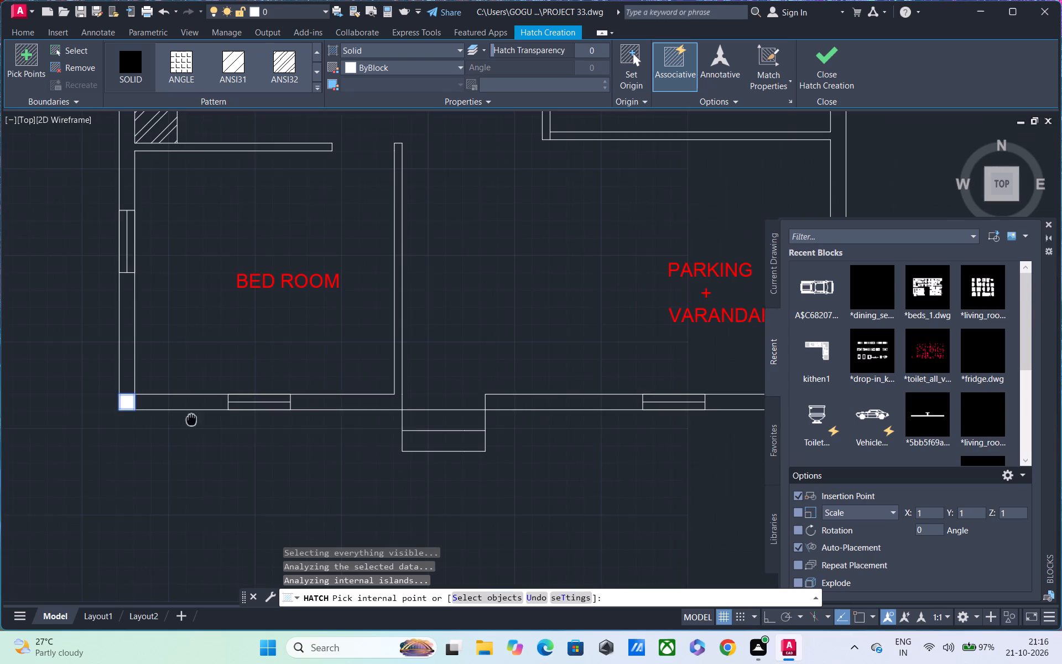
middle_drag(665, 418, 386, 388)
scroll(582, 382, up, 3)
click(525, 353)
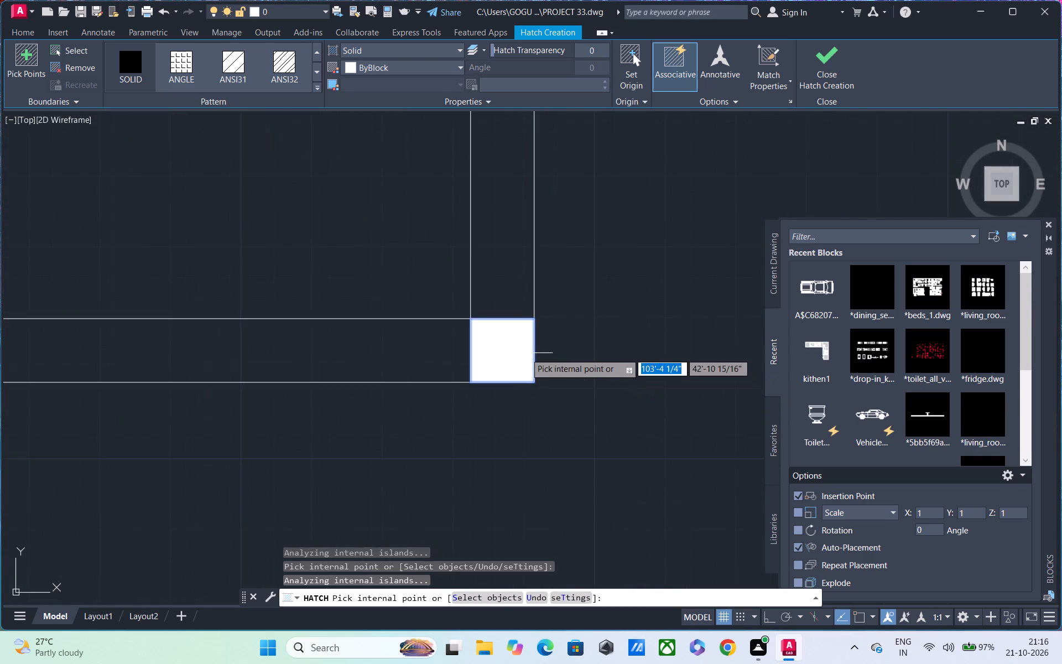
scroll(530, 354, down, 2)
middle_drag(545, 385, 546, 486)
click(835, 62)
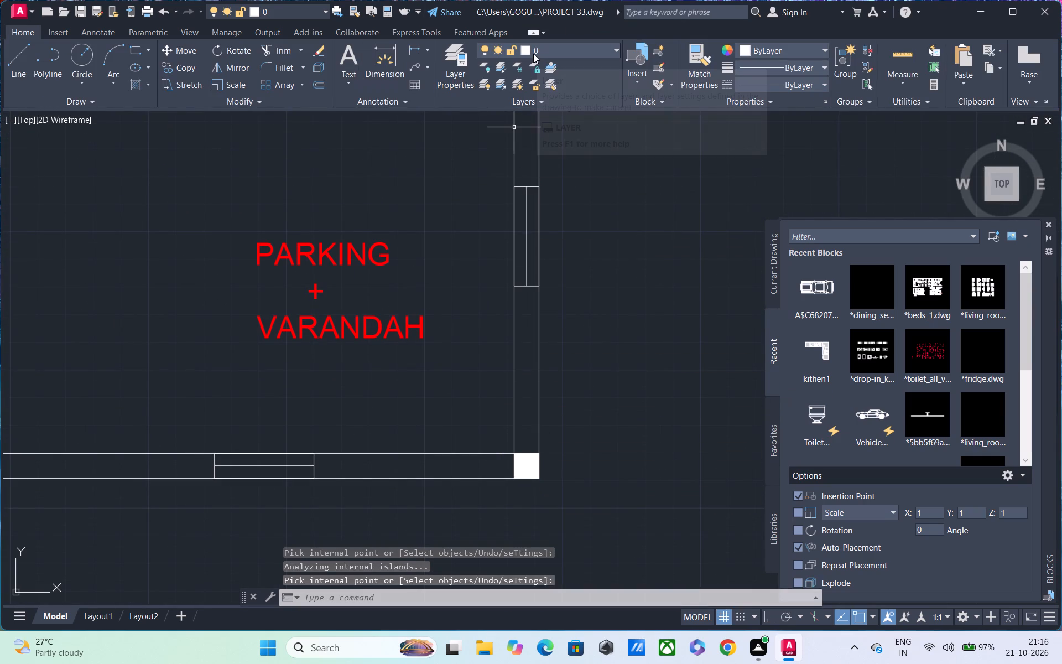
Start a SOLID hatch in colour 114,116,48 and fill the outer wall segments around the PARKING + VARANDAH corner.
text(H)
key(space)
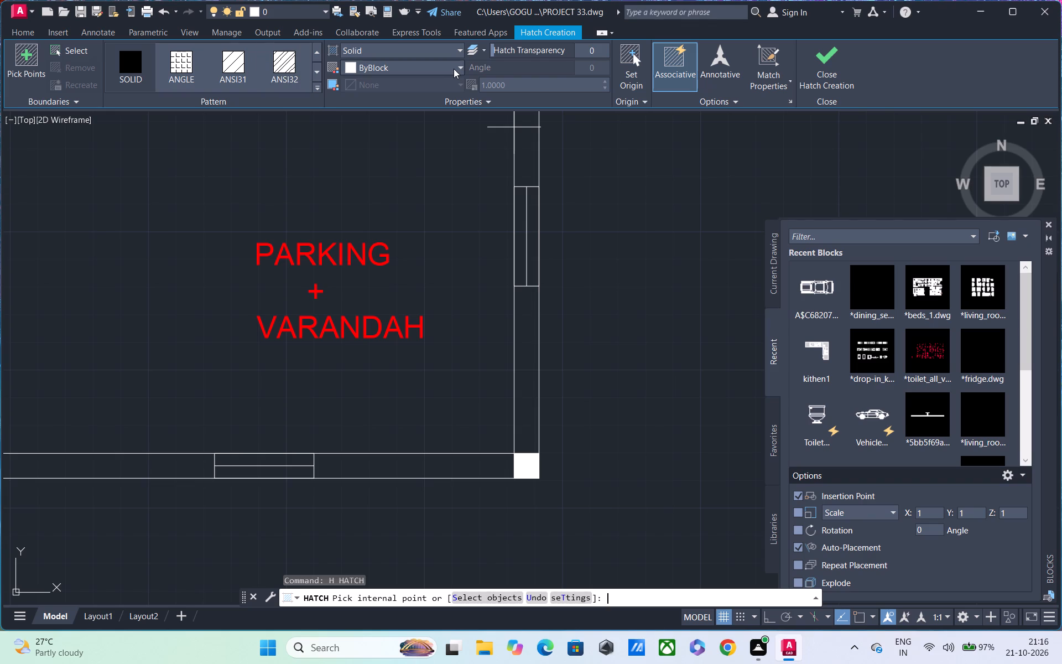
click(454, 69)
click(446, 66)
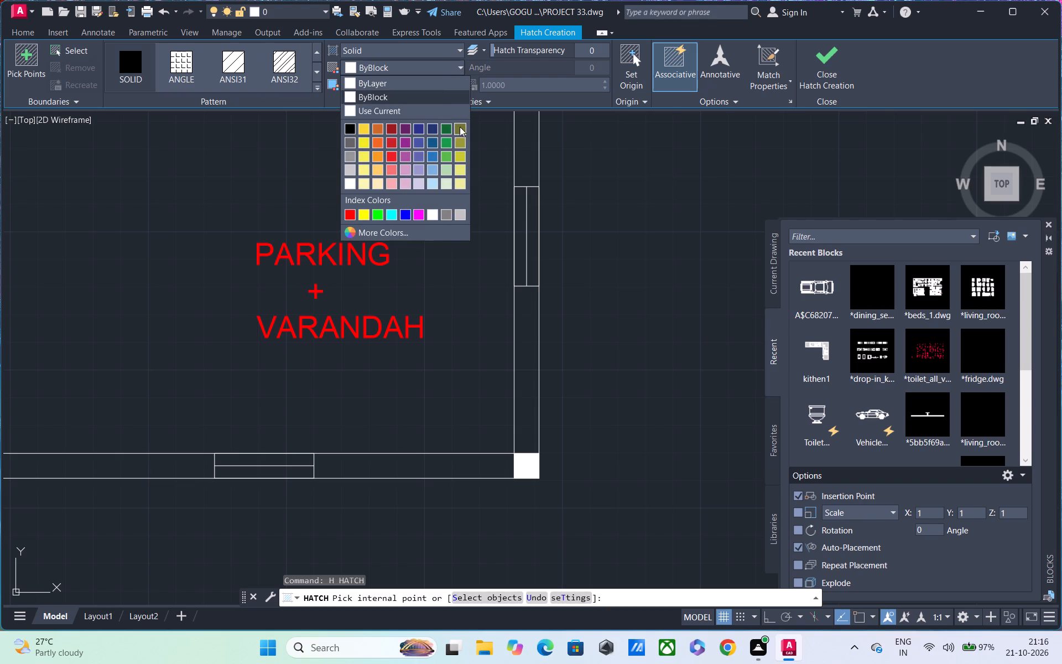
click(460, 126)
click(439, 466)
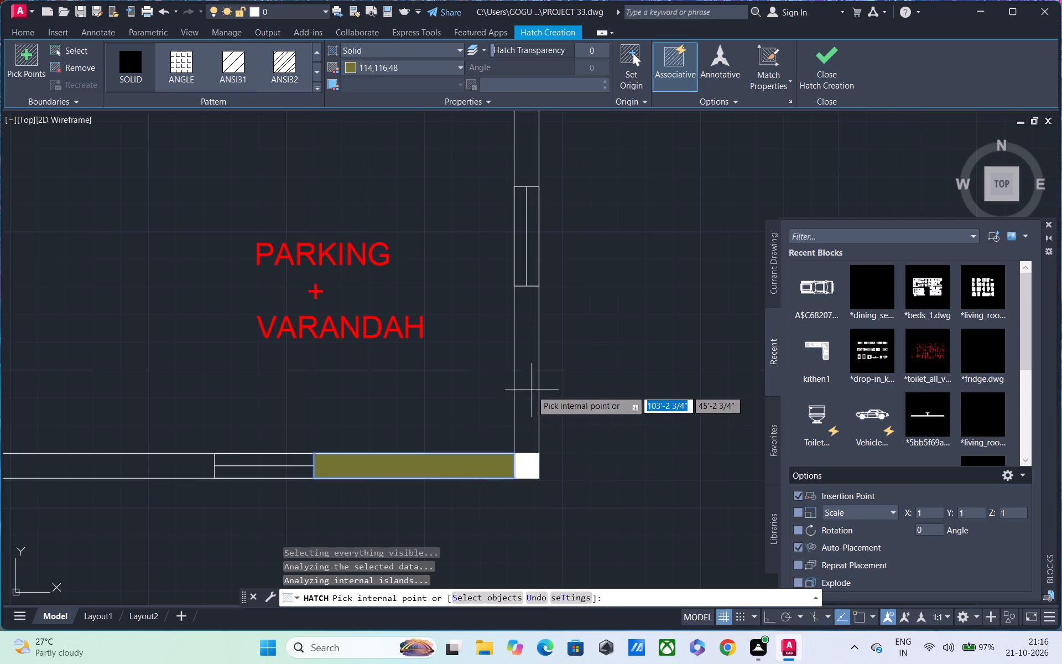
click(528, 383)
click(158, 468)
Fill the lower-left BED ROOM's bottom wall, its HALL-side partition and the lower part of its left outer wall with the olive hatch.
scroll(158, 467, down, 3)
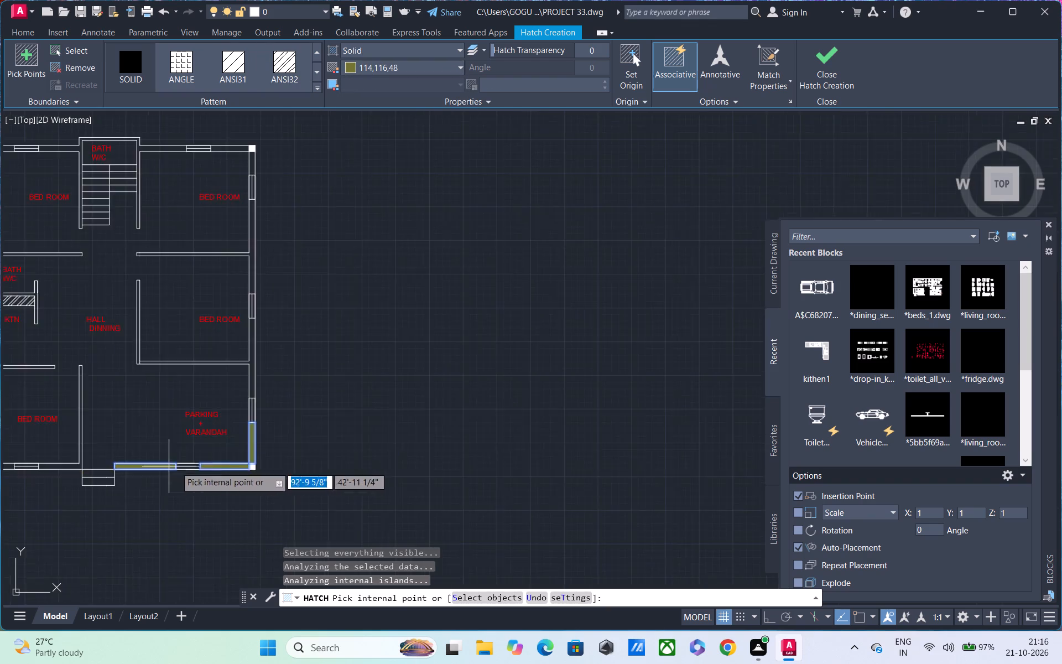
middle_drag(236, 465, 733, 468)
scroll(548, 474, up, 3)
click(580, 479)
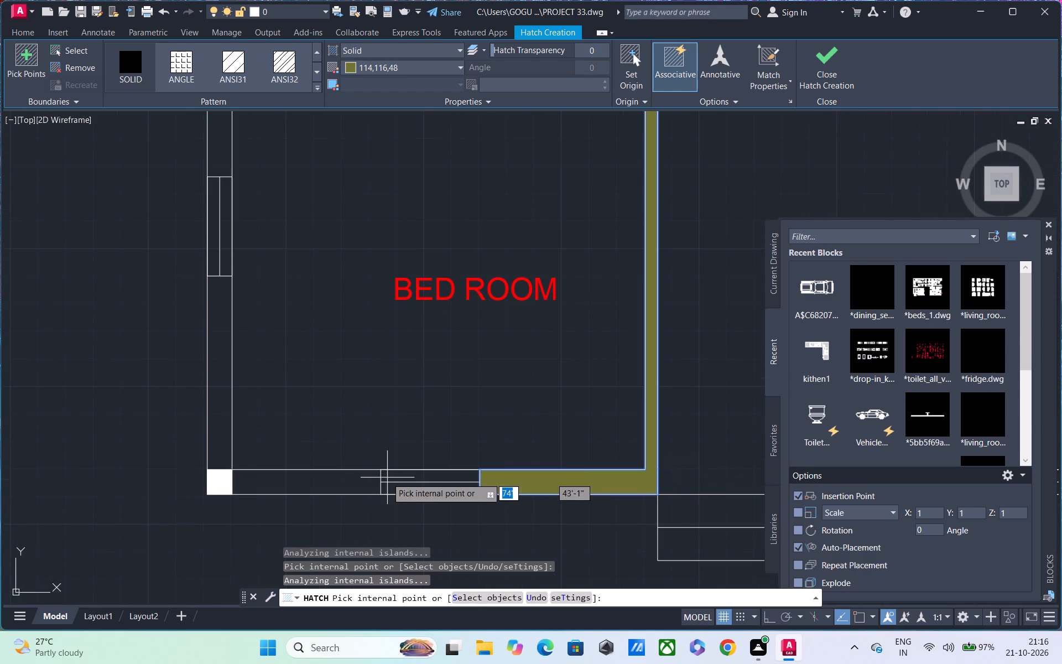
click(321, 478)
click(226, 408)
Fill the left outer wall segments beside KTN and BATH W/C, including their connected partitions, with the olive hatch.
middle_drag(252, 407, 230, 643)
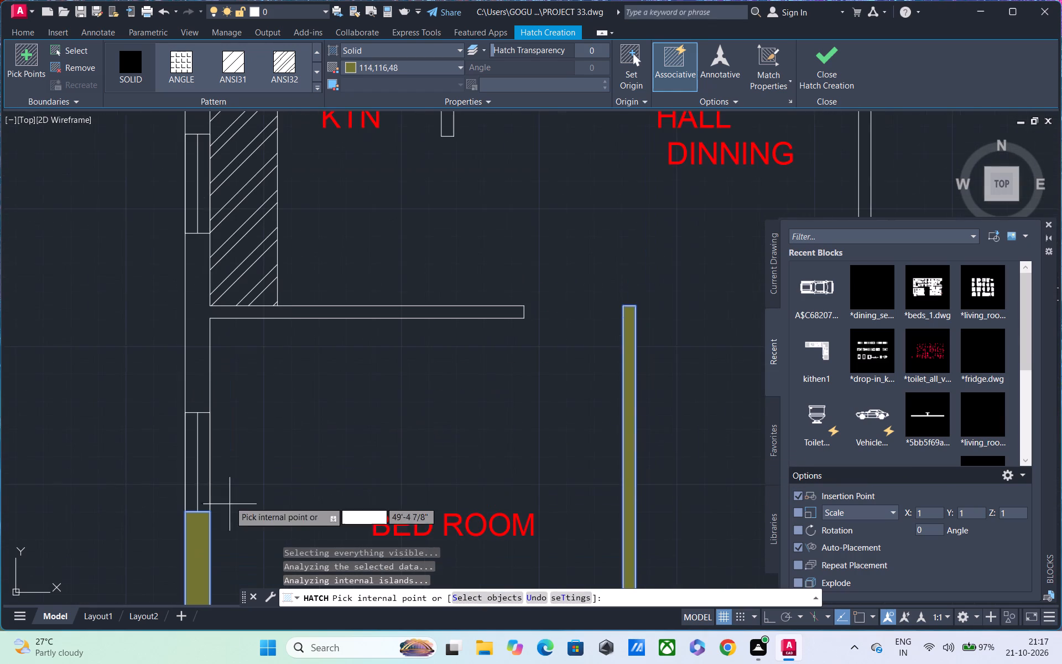
click(199, 328)
scroll(244, 308, down, 1)
middle_drag(324, 450, 327, 557)
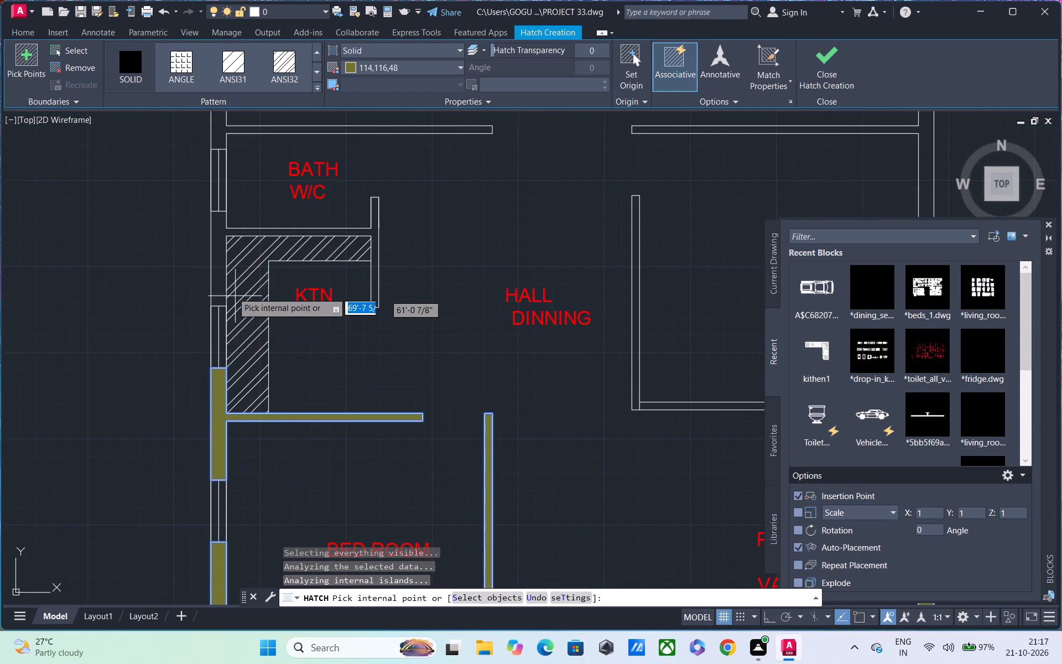
click(217, 273)
middle_drag(305, 320, 284, 526)
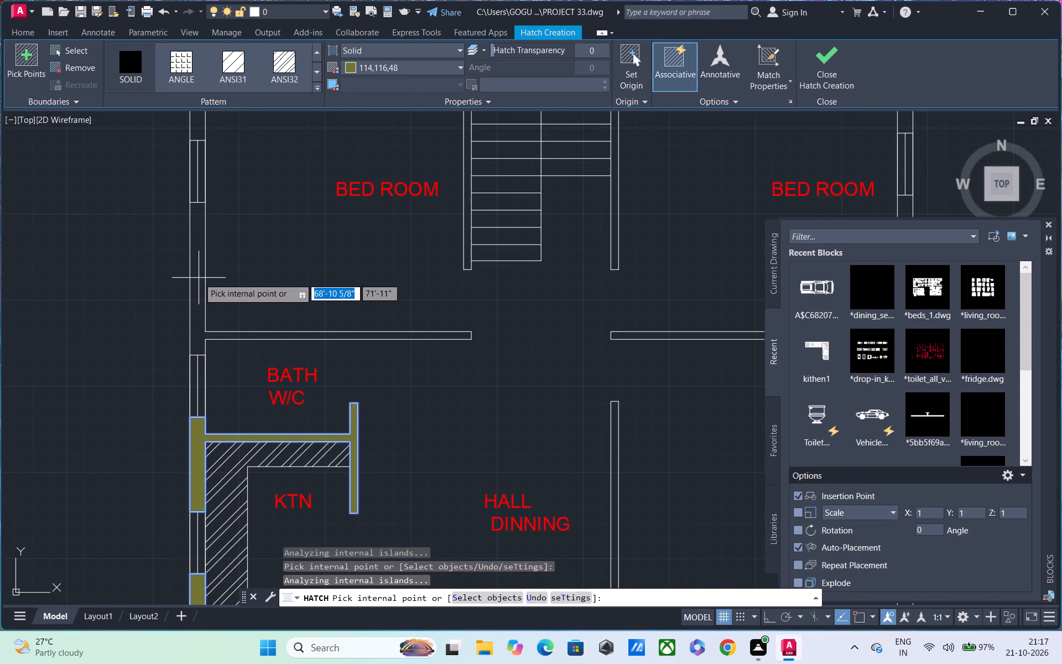
click(197, 274)
Fill the upper-left BED ROOM's remaining outer wall segments and the connected walls around the staircase and BATH W/C.
middle_drag(254, 339, 264, 591)
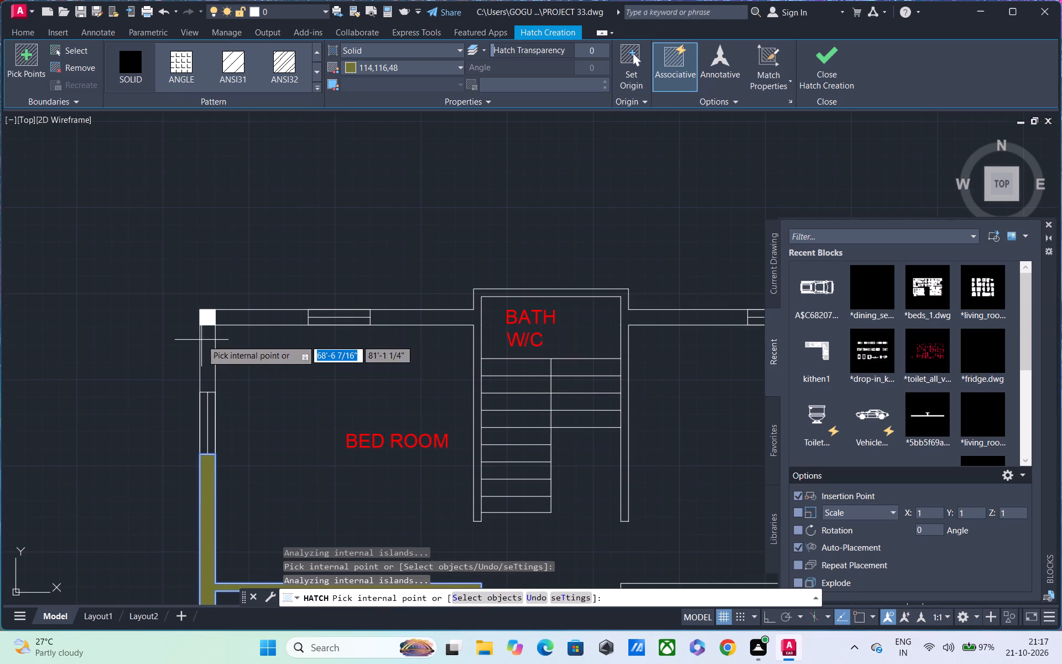
click(201, 340)
click(268, 314)
click(443, 318)
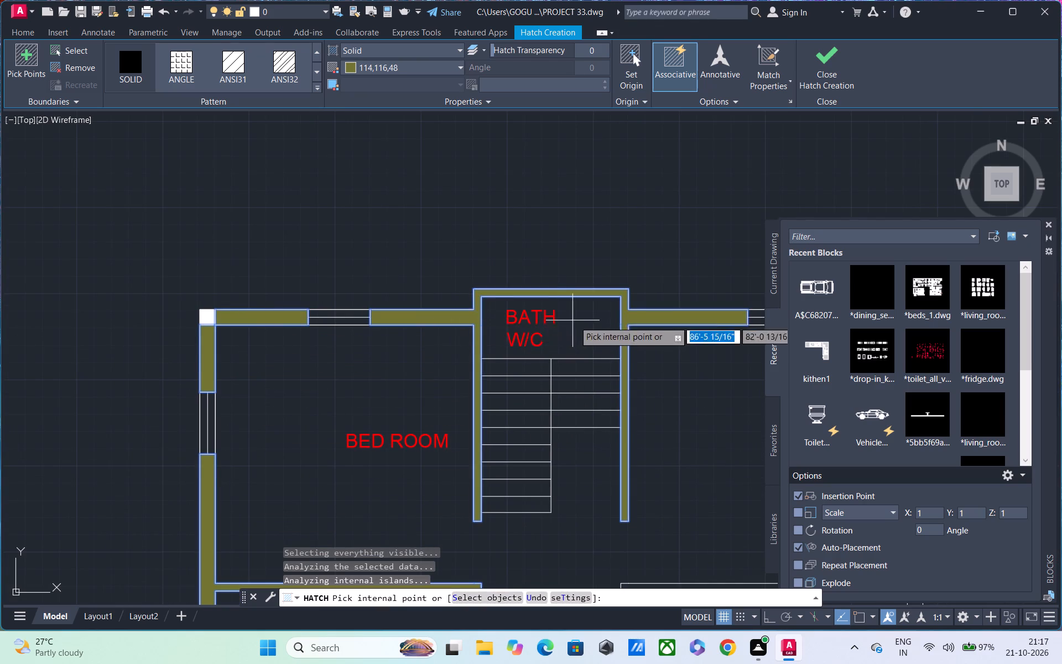
Fill the upper-right BED ROOM's remaining top and right outer walls, including the partition below that room, with the olive hatch.
scroll(576, 323, down, 2)
middle_drag(616, 350, 232, 364)
scroll(320, 330, up, 3)
click(293, 346)
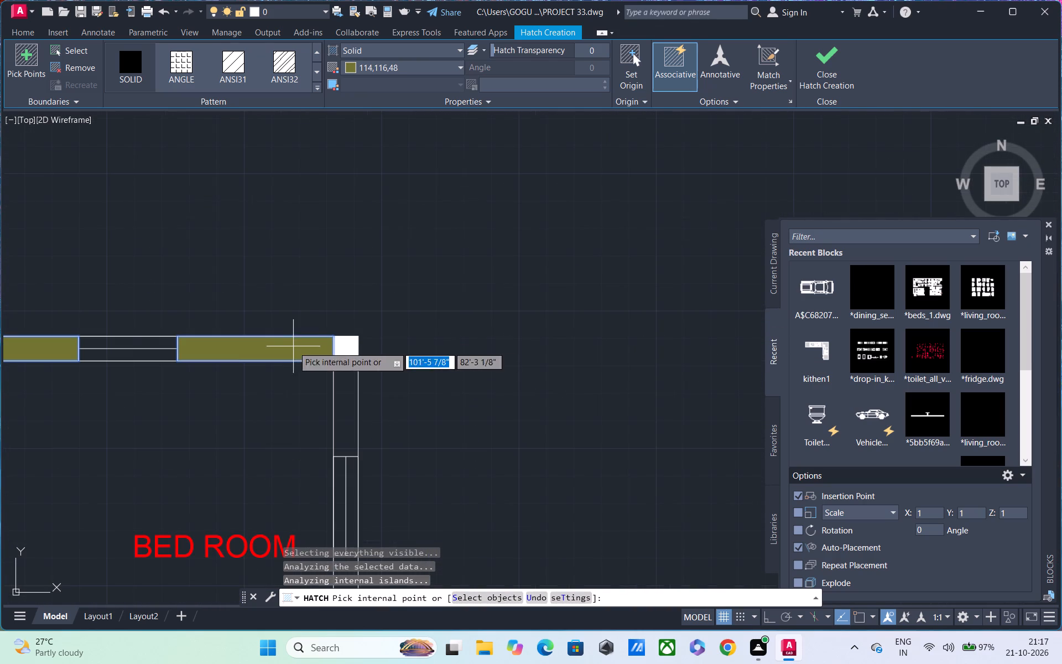
click(343, 395)
scroll(343, 395, down, 1)
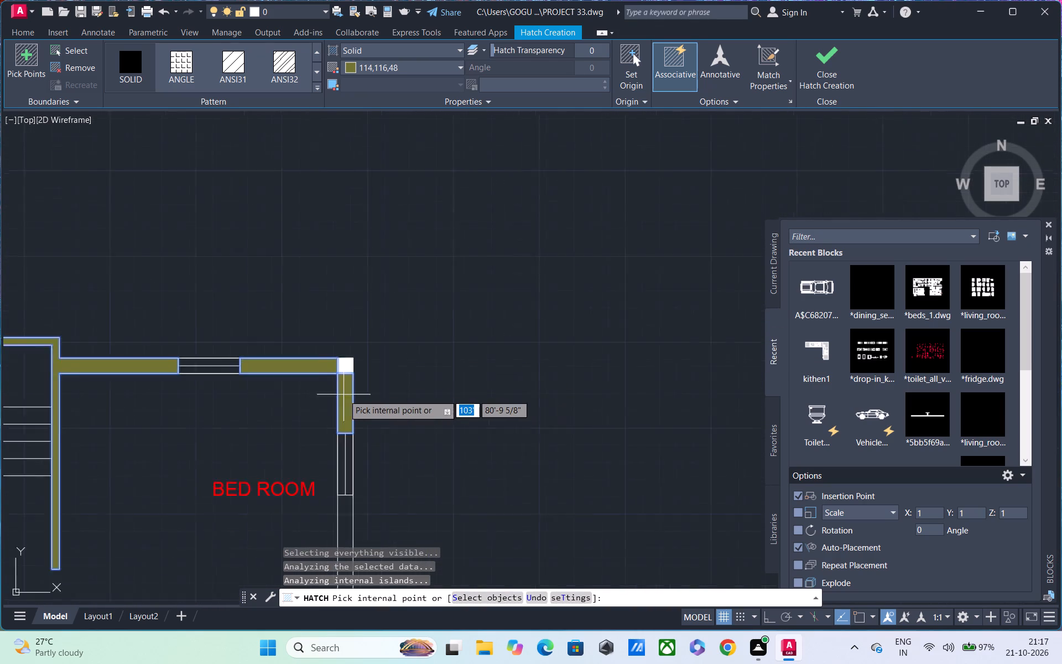
middle_drag(345, 393, 390, 207)
click(391, 405)
Fill the right outer wall and partitions enclosing the middle-right BED ROOM, and finish the wall hatch.
middle_drag(373, 435, 424, 237)
scroll(429, 228, up, 1)
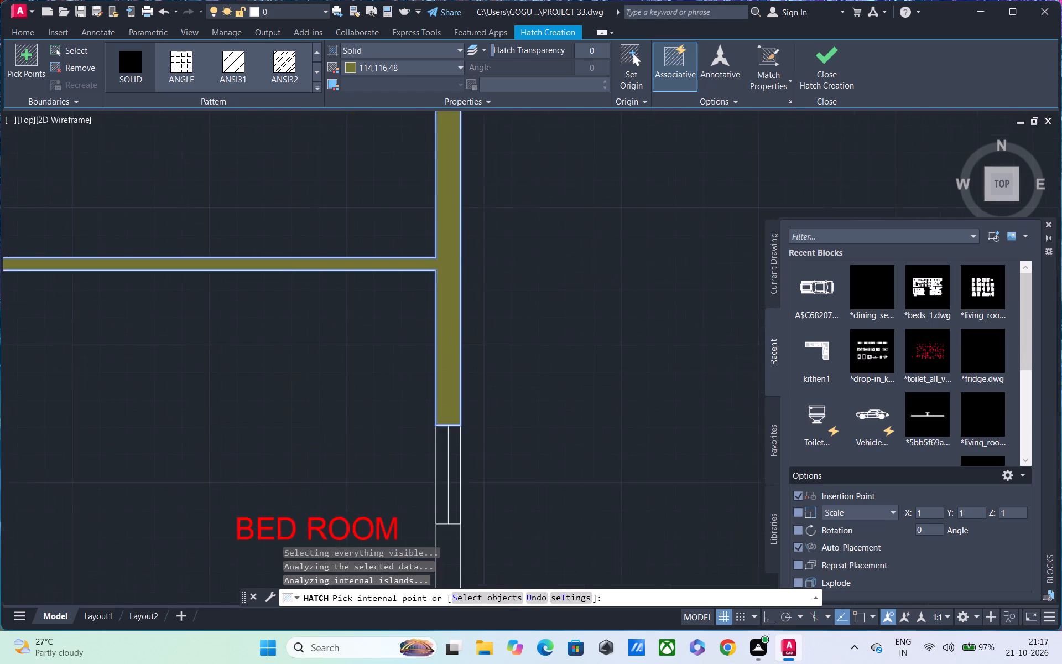
scroll(429, 276, down, 2)
scroll(447, 479, up, 3)
click(407, 449)
scroll(407, 449, down, 3)
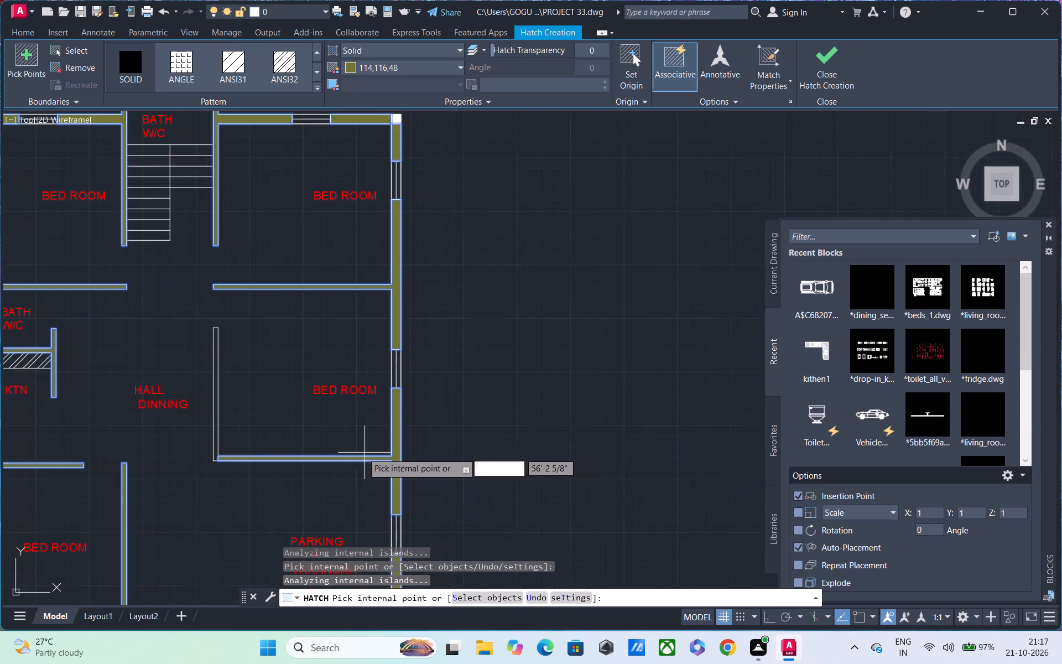
middle_drag(358, 458, 508, 490)
scroll(374, 475, up, 4)
click(314, 401)
scroll(314, 401, down, 5)
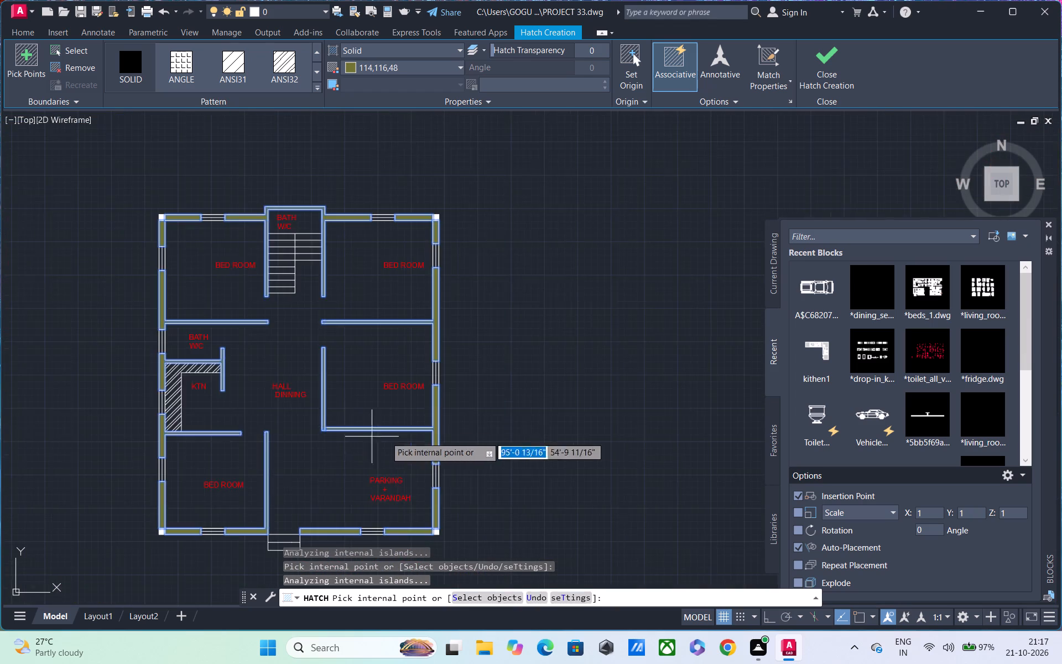
middle_drag(409, 438, 419, 339)
scroll(419, 346, up, 1)
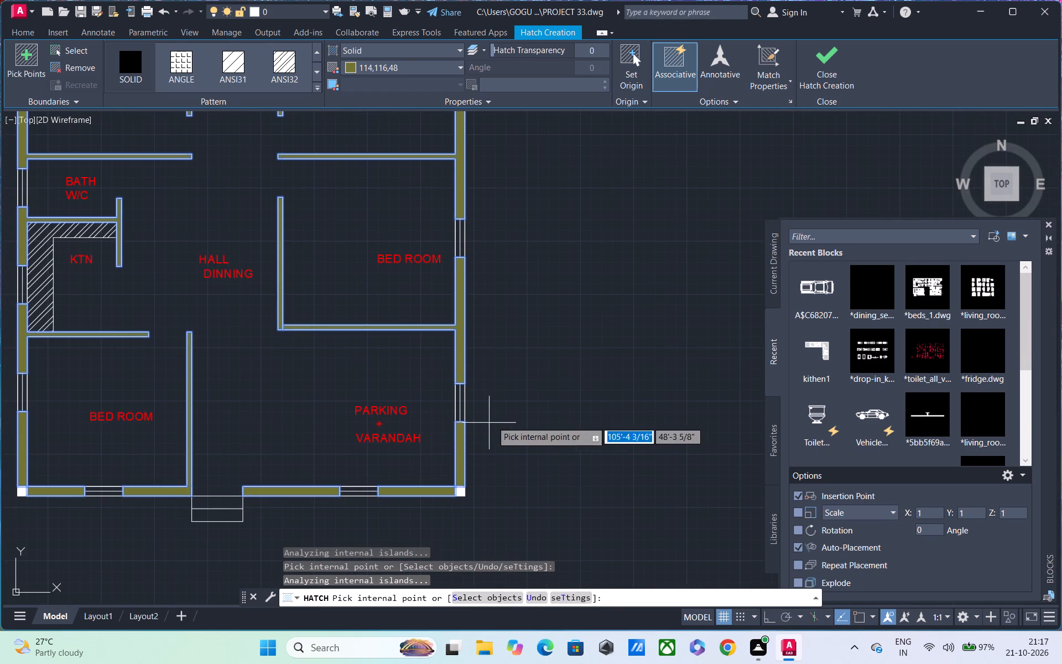
key(space)
Start the DIM command and dimension the inside width and depth of the upper-left BED ROOM.
scroll(585, 390, down, 4)
middle_drag(563, 408, 449, 461)
scroll(419, 422, up, 2)
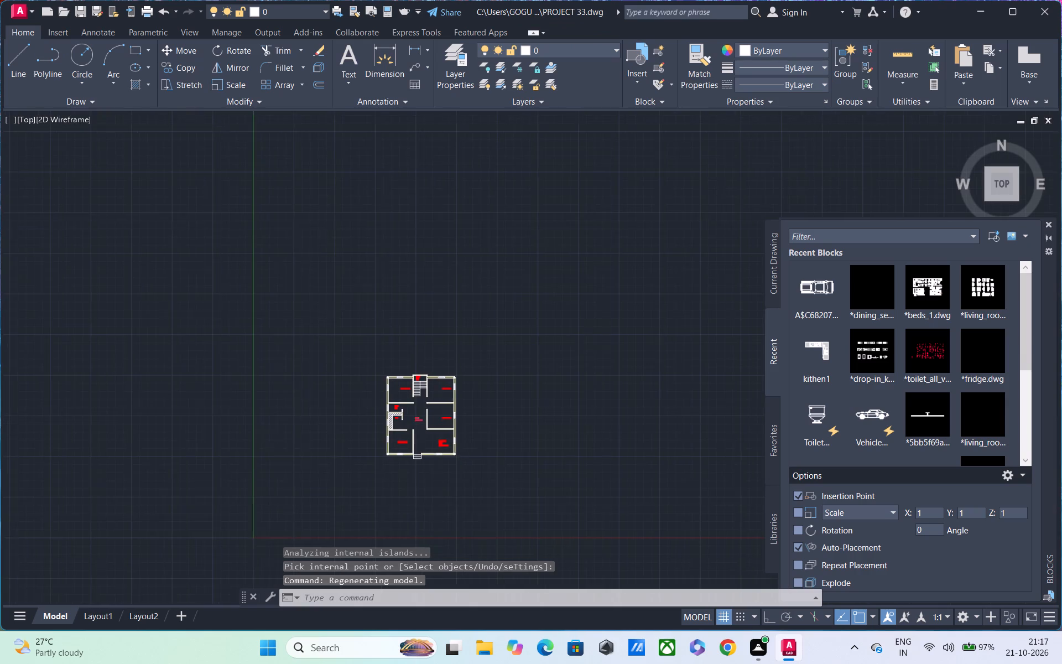
scroll(419, 422, up, 2)
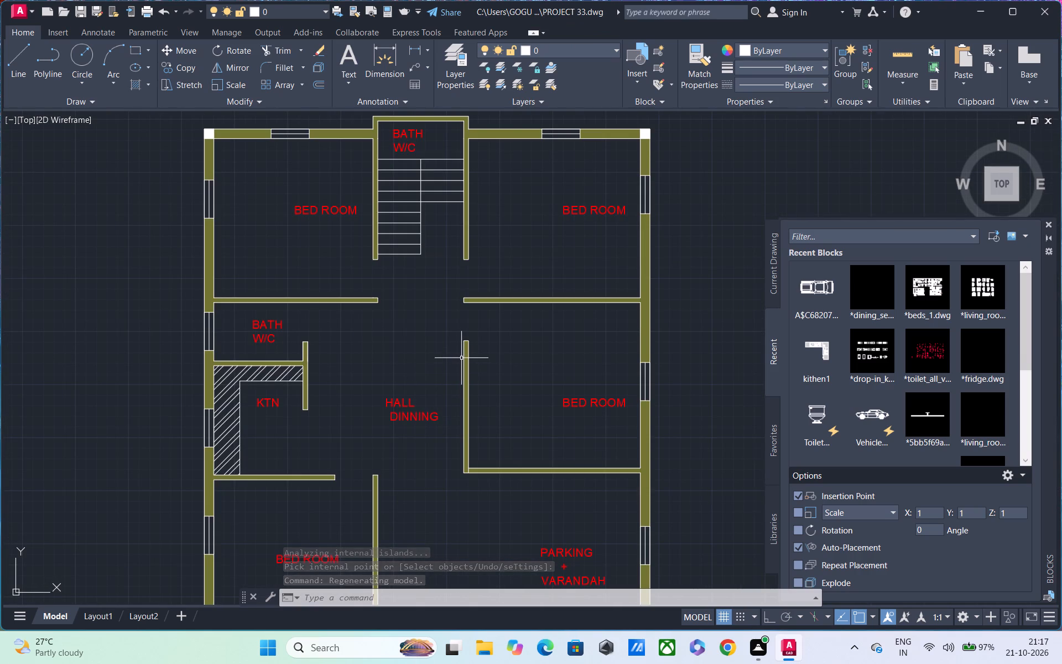
key(d)
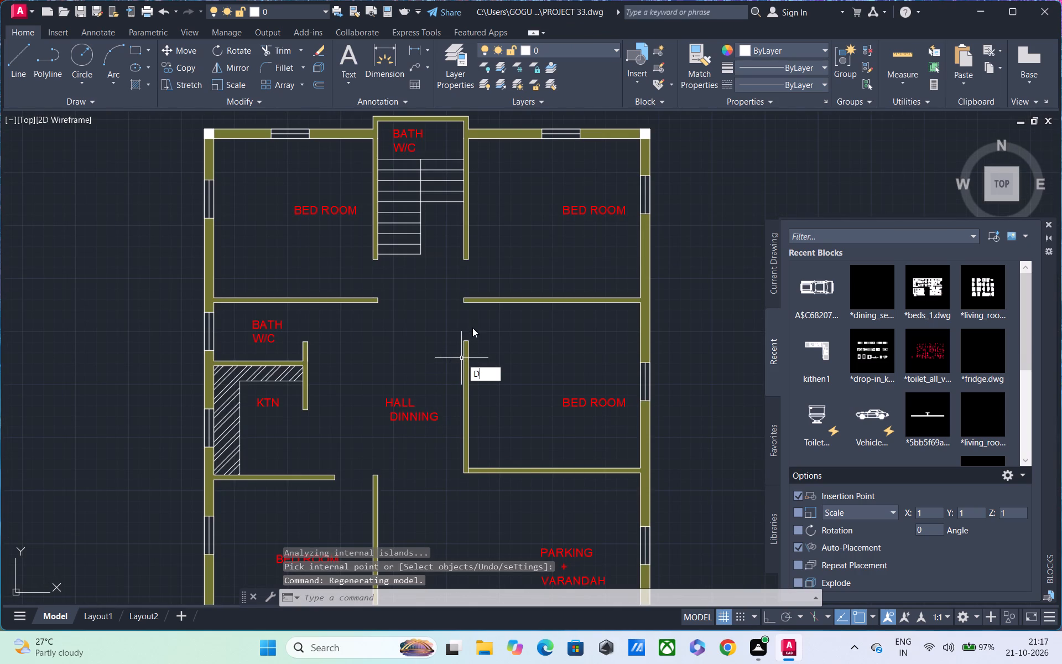
click(503, 411)
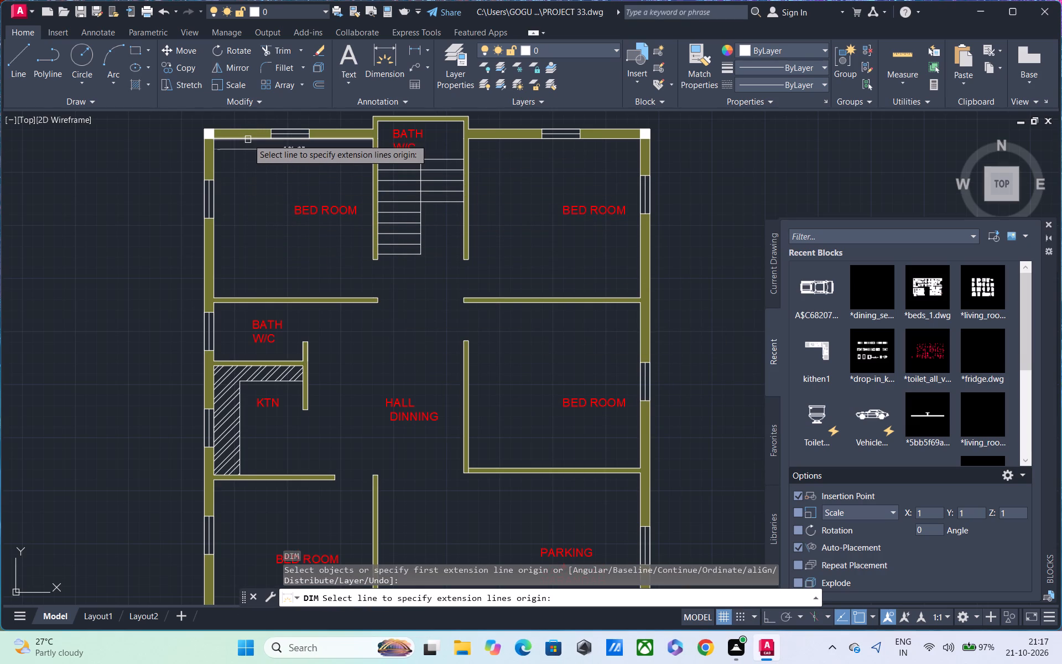
click(248, 139)
click(256, 178)
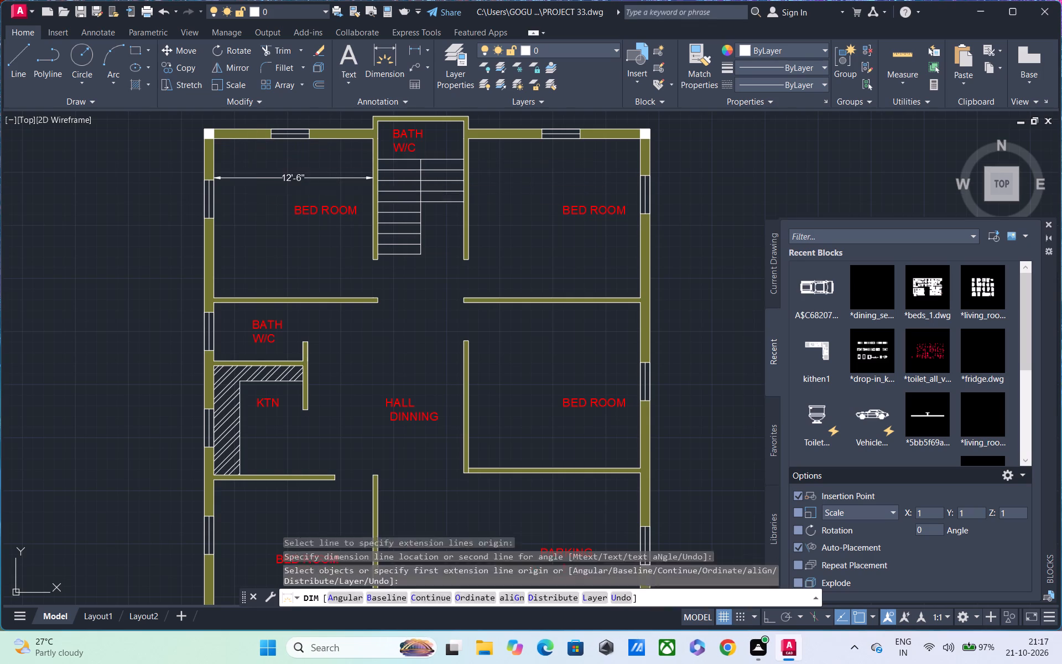
click(215, 244)
click(260, 247)
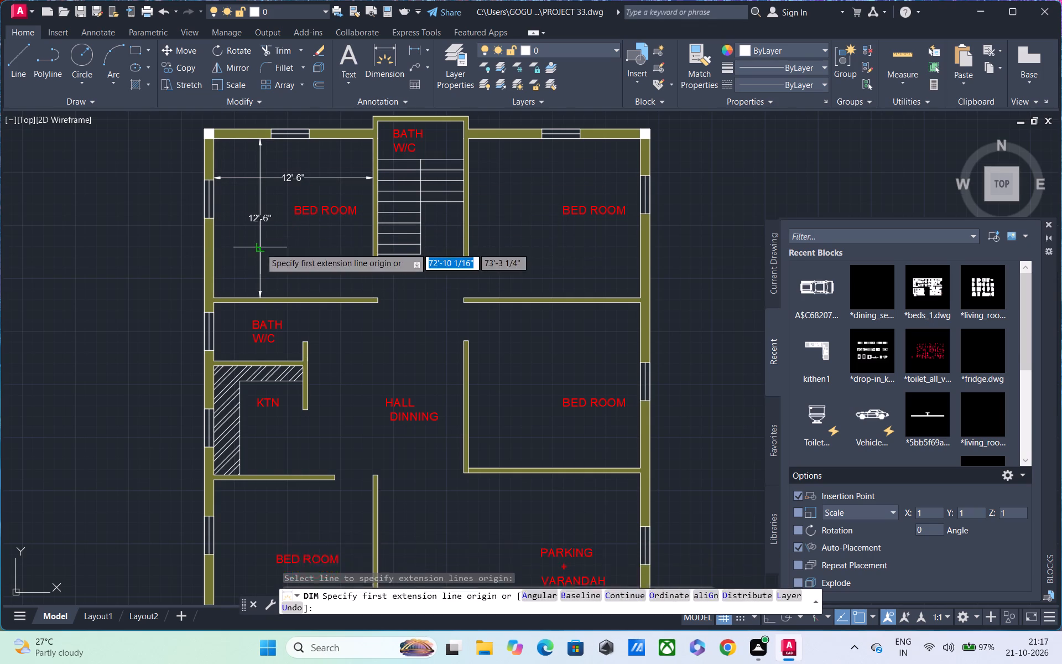
Dimension the inside width and depth of the upper-right BED ROOM.
middle_drag(336, 264, 333, 300)
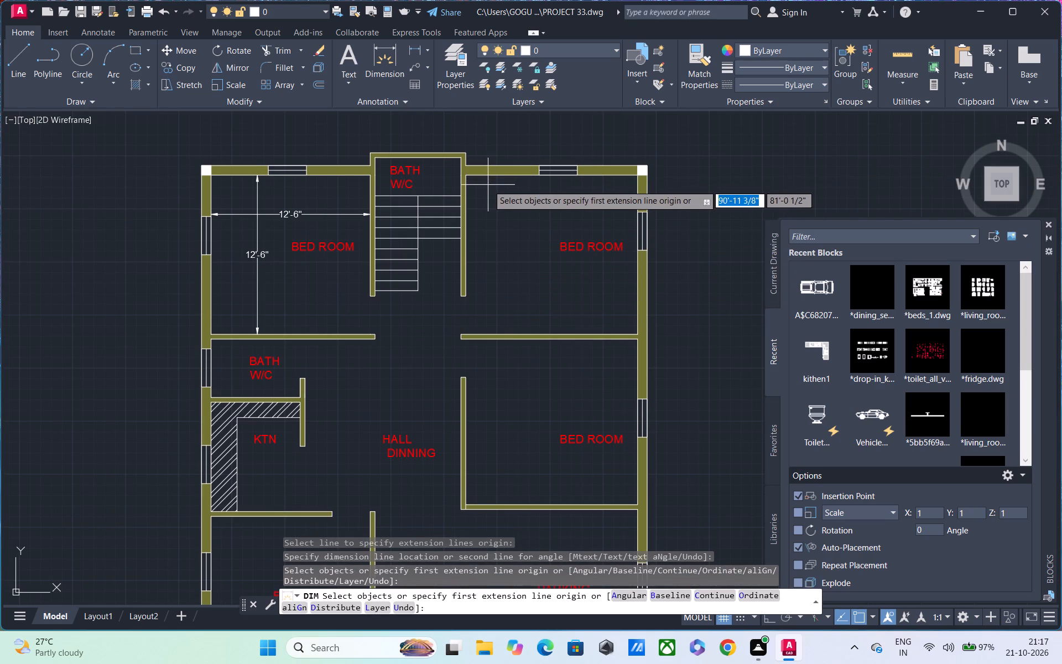
click(493, 176)
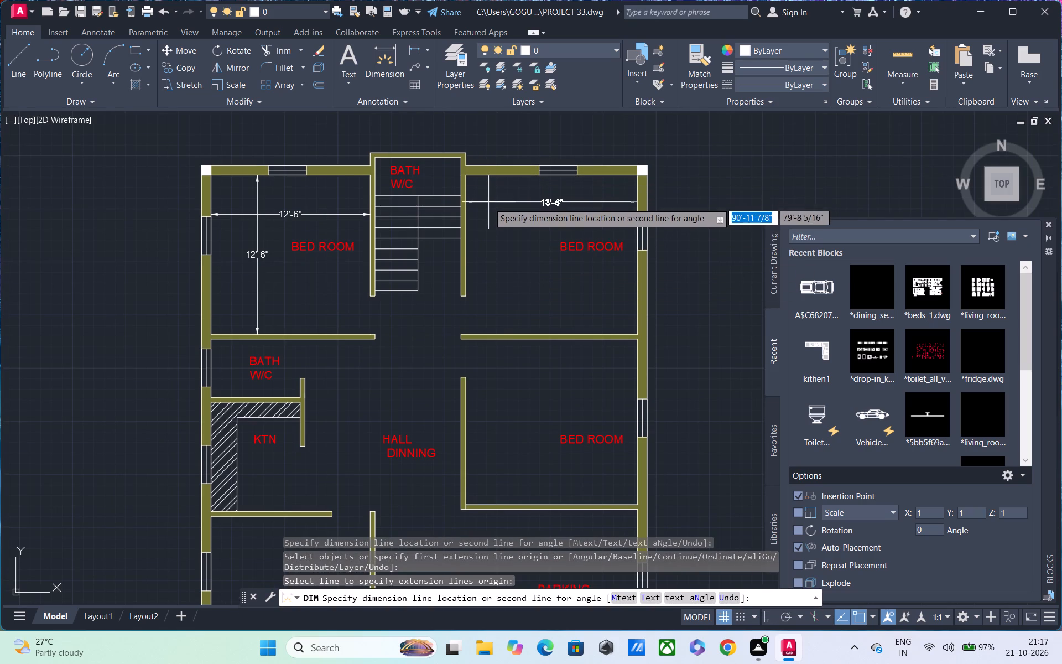
click(488, 204)
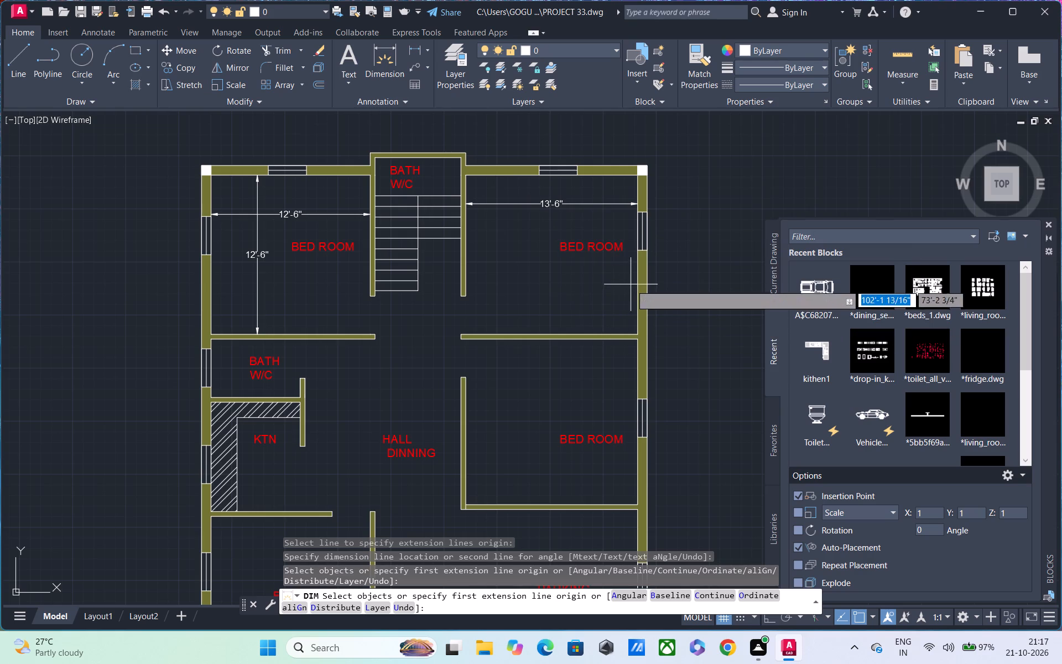
click(636, 274)
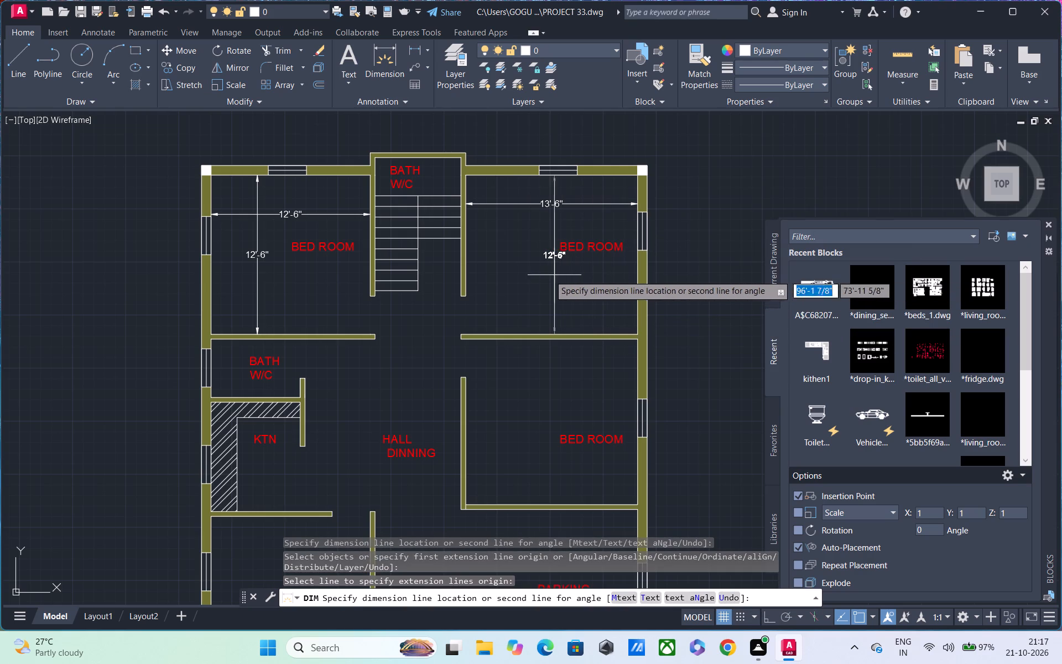
click(523, 275)
Dimension the inside width and depth of the BATH W/C above the kitchen.
middle_drag(439, 291, 528, 240)
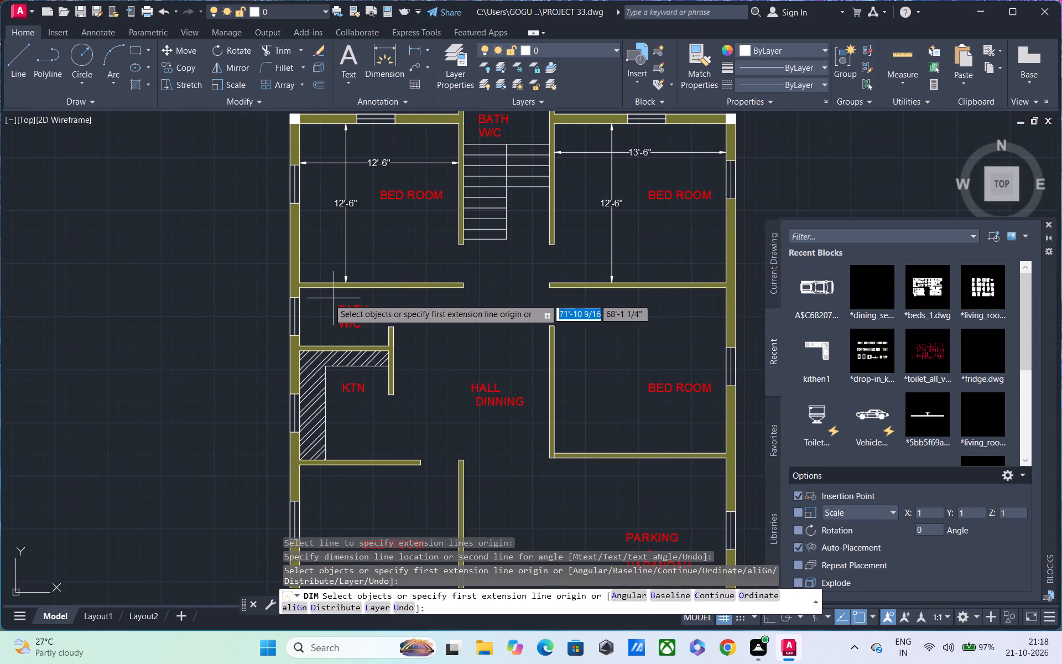
scroll(324, 299, up, 1)
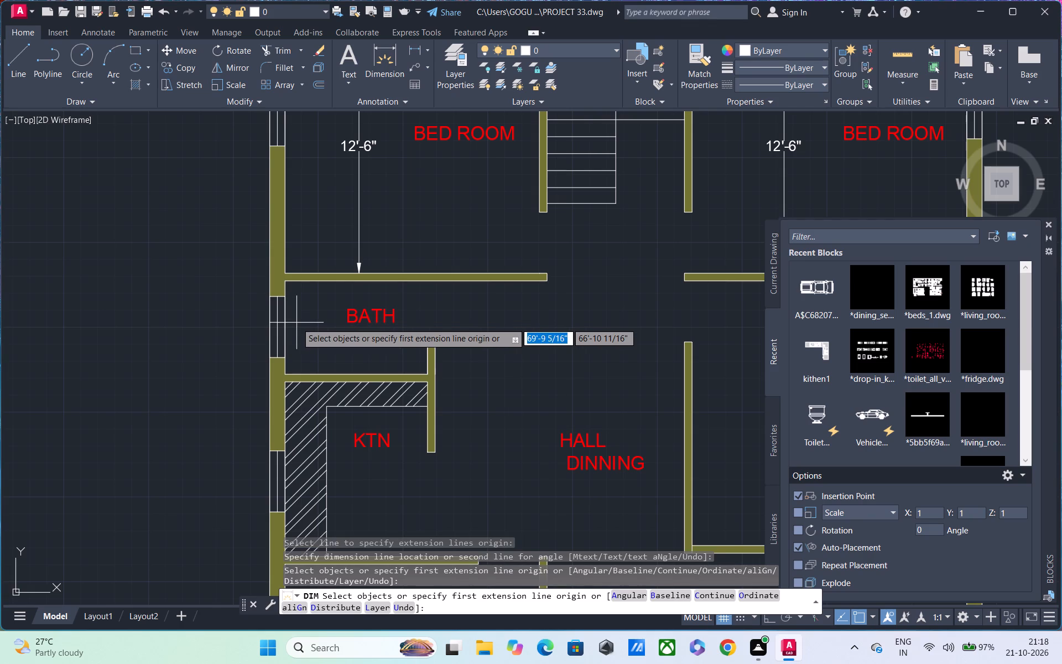
scroll(296, 323, up, 2)
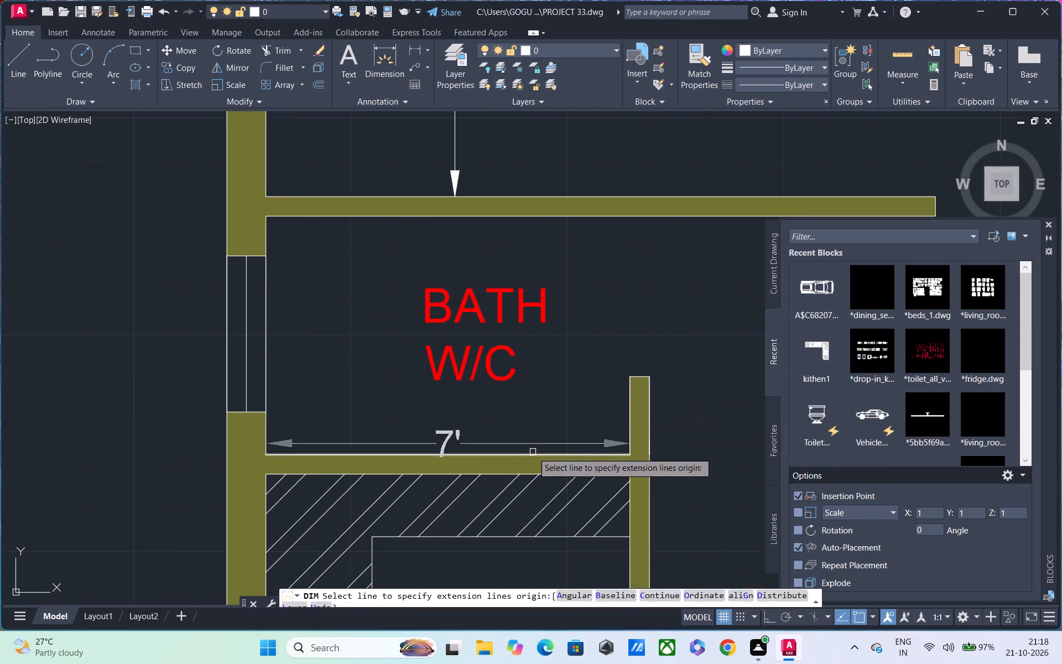
click(503, 453)
click(498, 418)
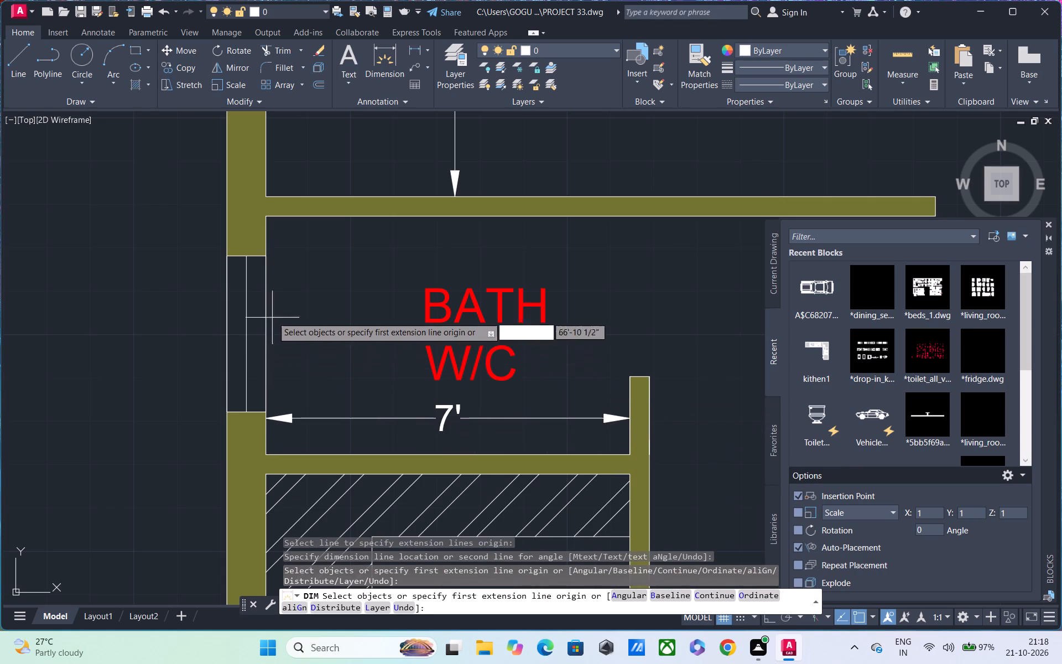
click(265, 237)
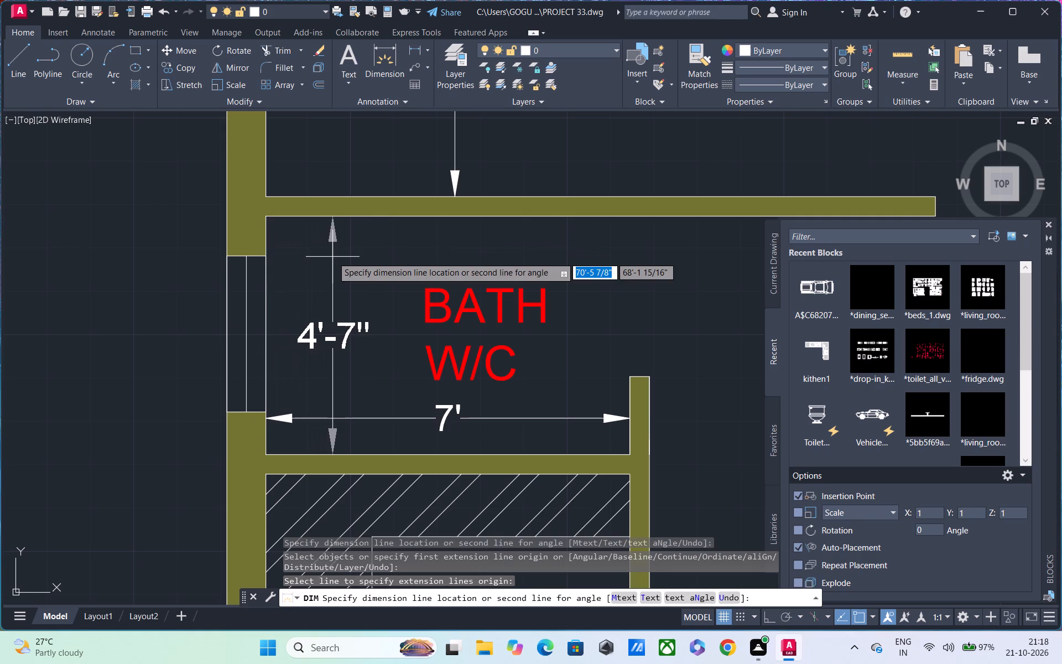
click(351, 256)
Dimension the inside width and depth of the KTN room below that bath.
scroll(363, 299, down, 2)
middle_drag(363, 322, 370, 226)
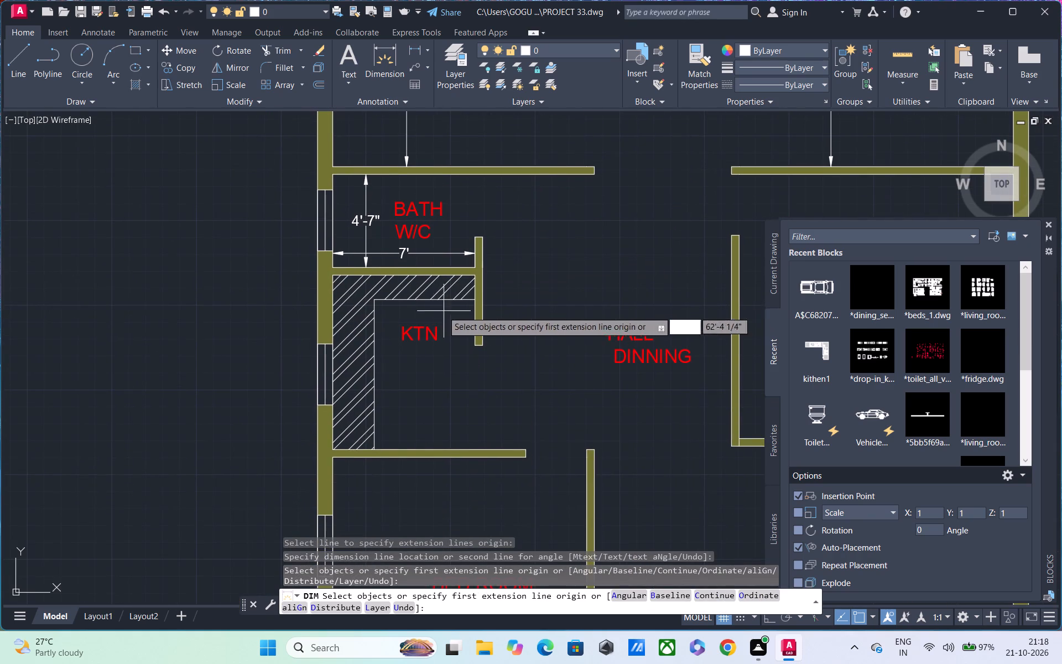
click(382, 275)
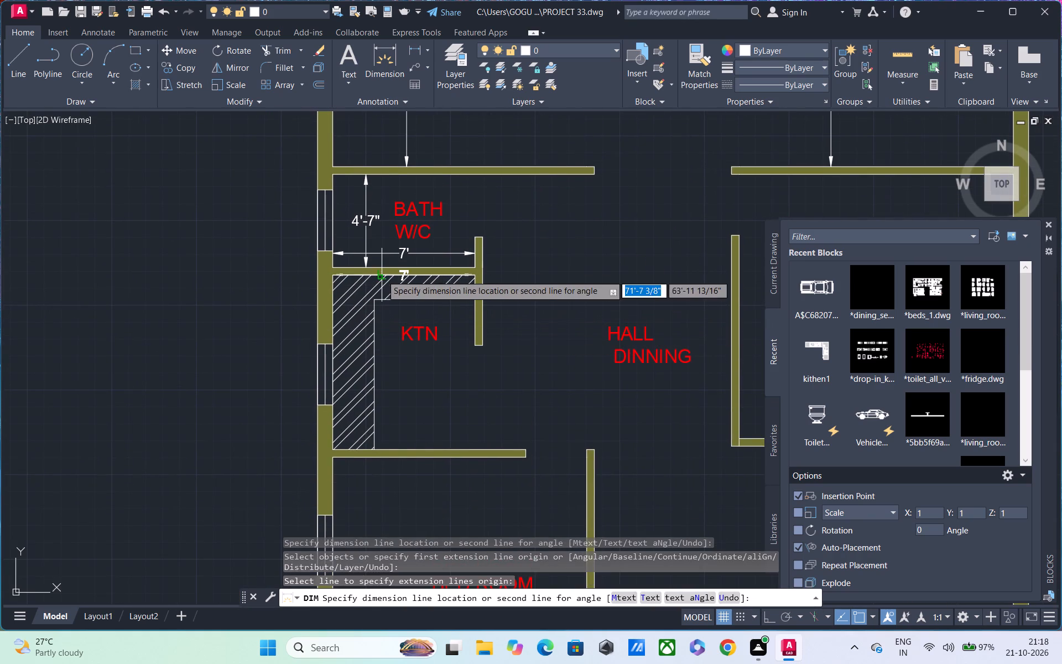
click(375, 378)
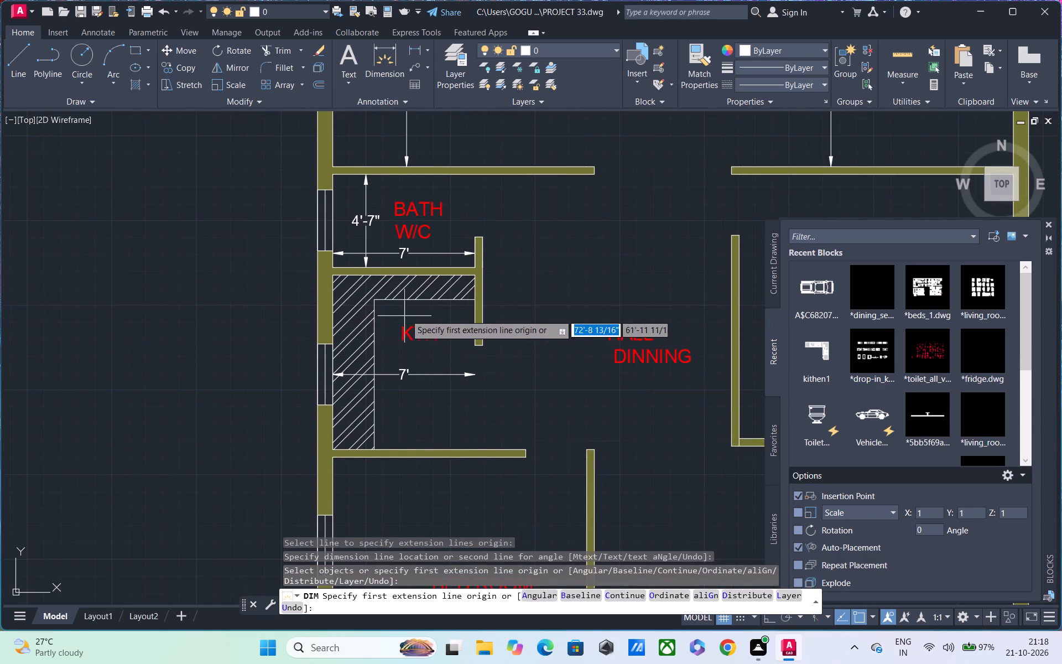
click(335, 325)
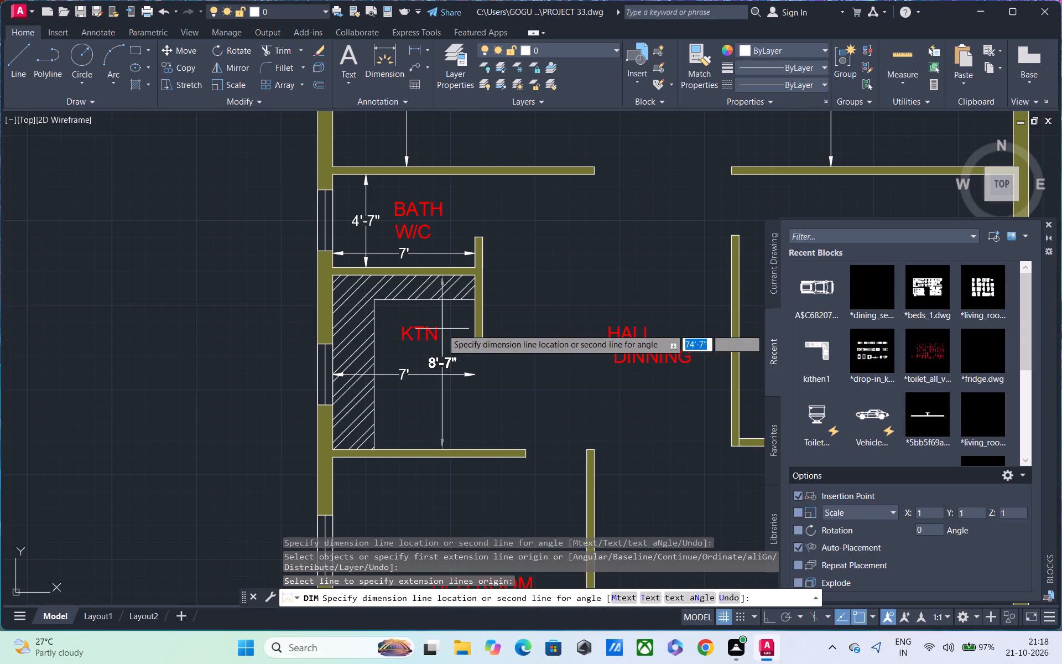
click(449, 325)
Dimension the lower-left BED ROOM's inside width along its bottom wall and its depth along its left wall.
middle_drag(442, 365, 467, 227)
scroll(465, 231, up, 1)
scroll(393, 372, down, 2)
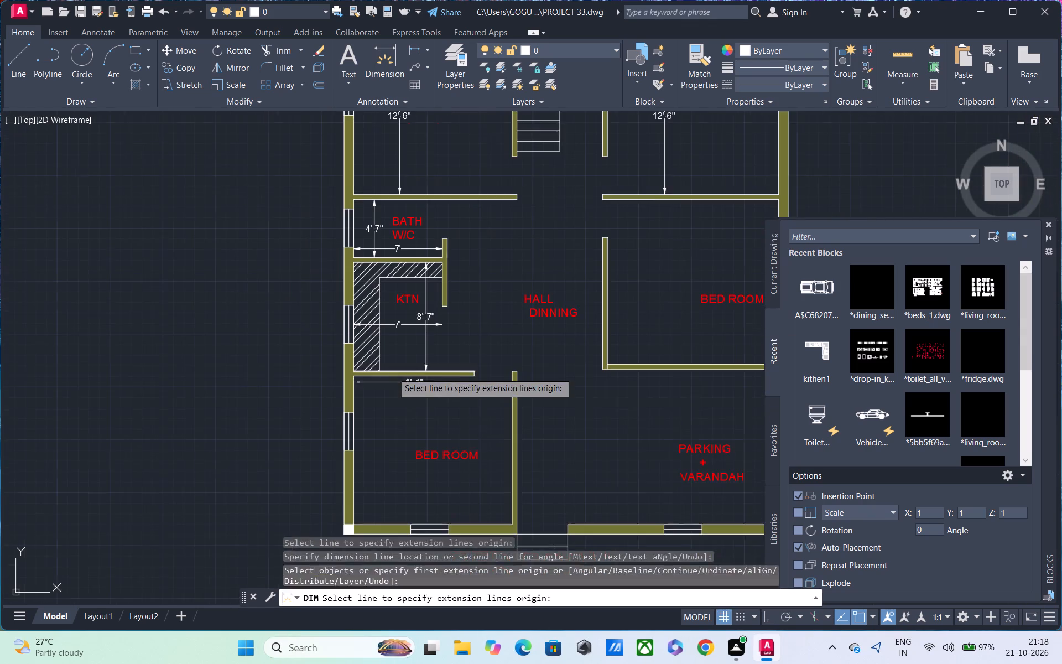
middle_drag(389, 385, 408, 326)
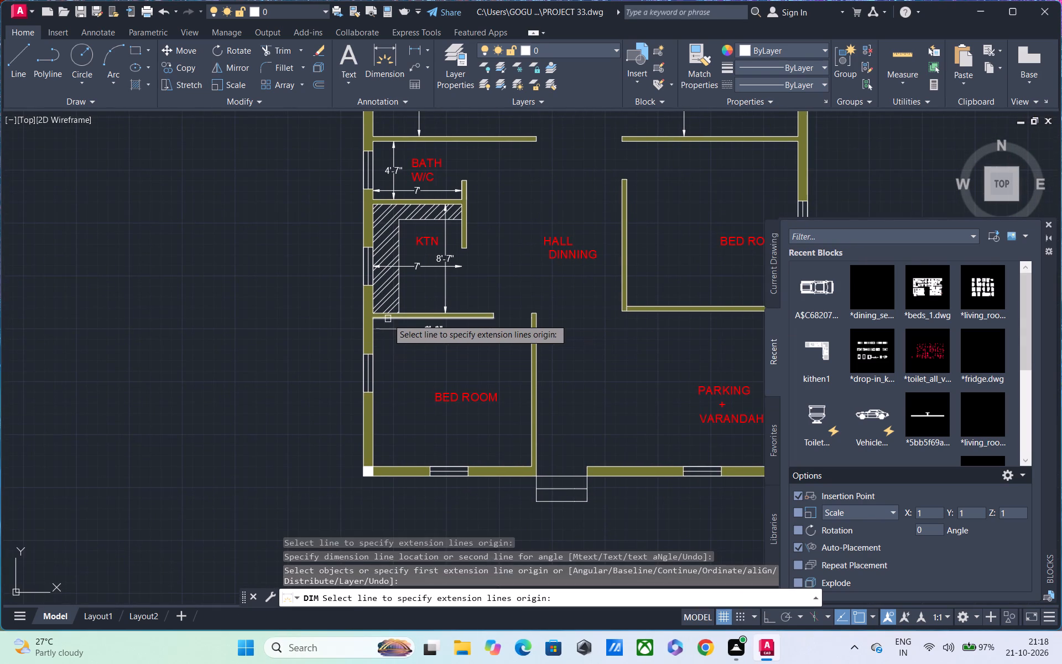
click(388, 319)
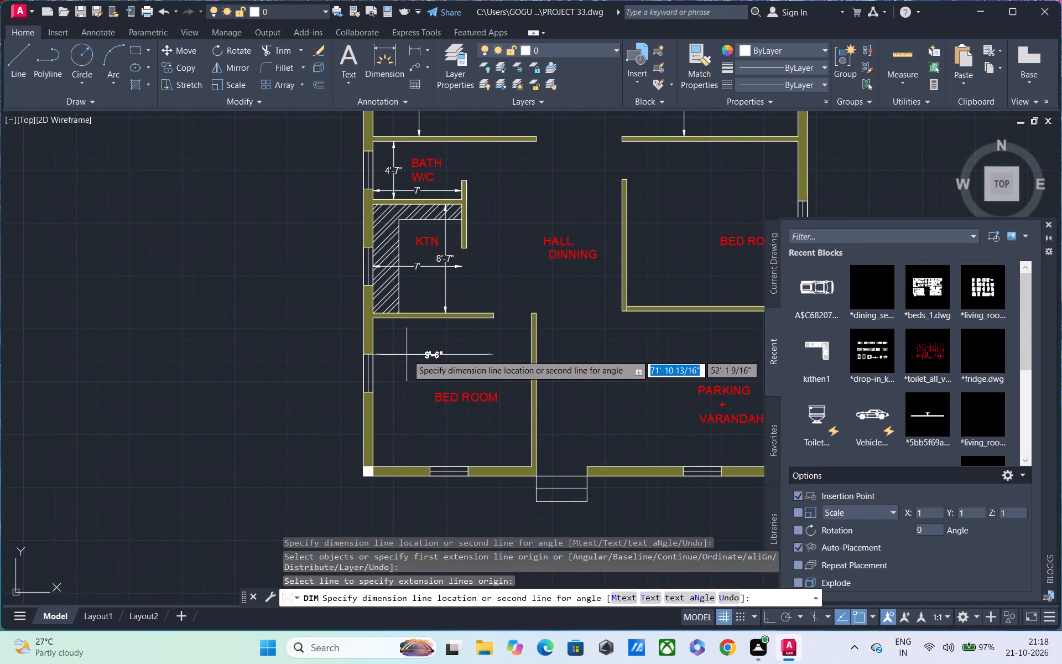
key(Escape)
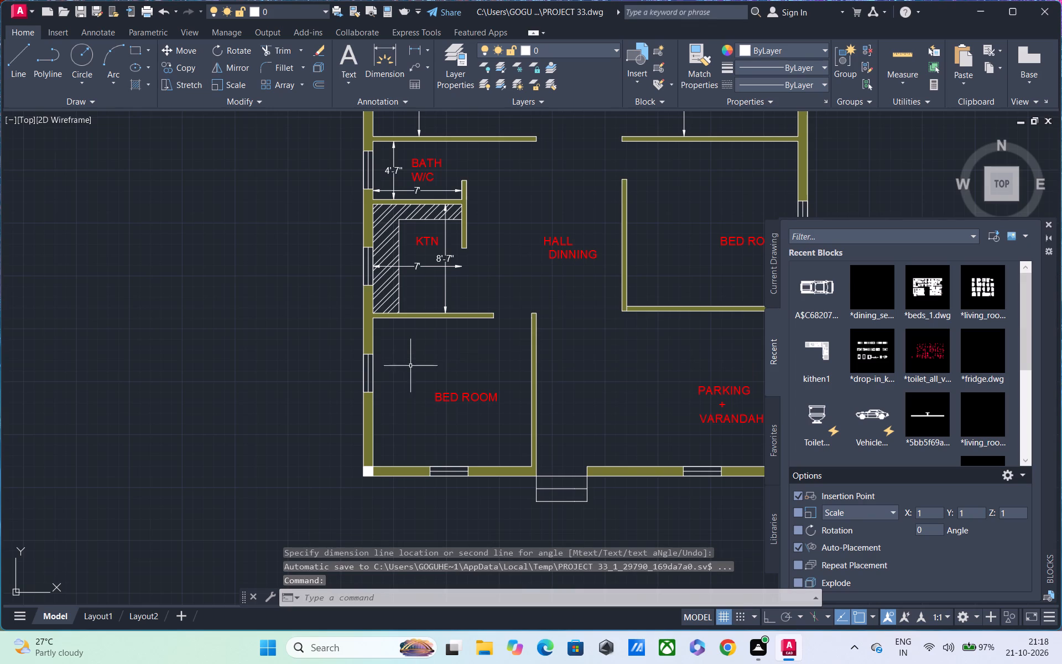
key(space)
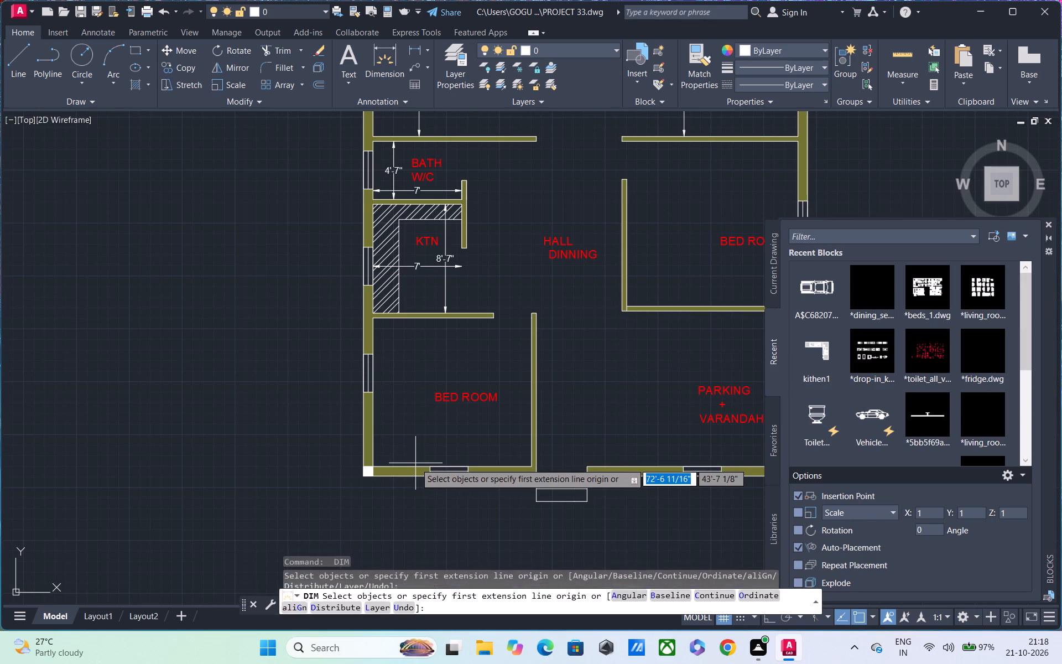
click(415, 466)
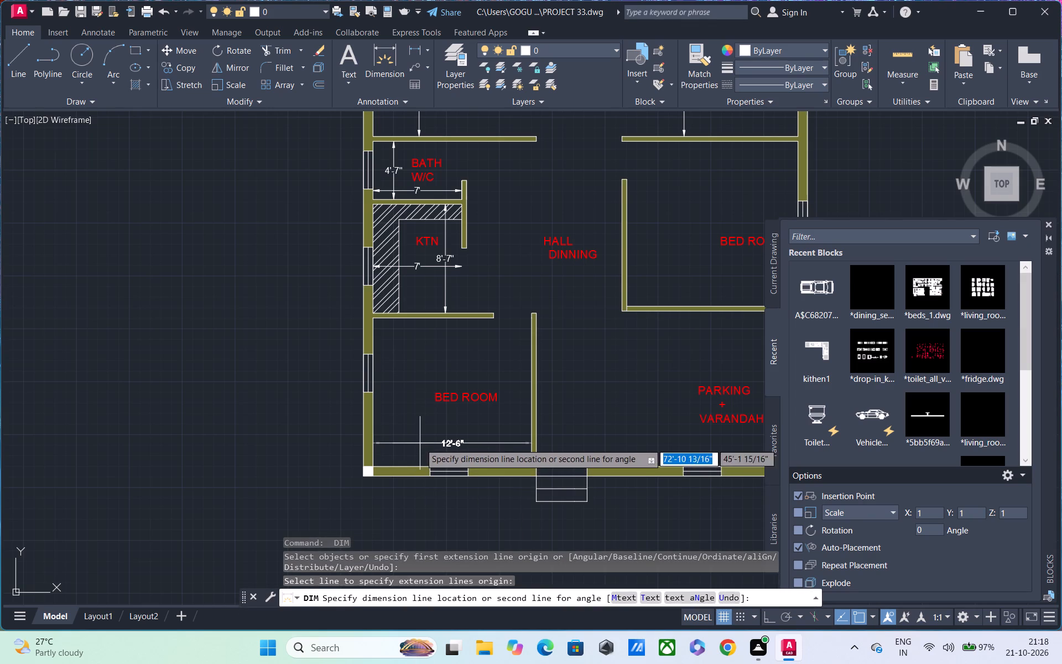
click(420, 443)
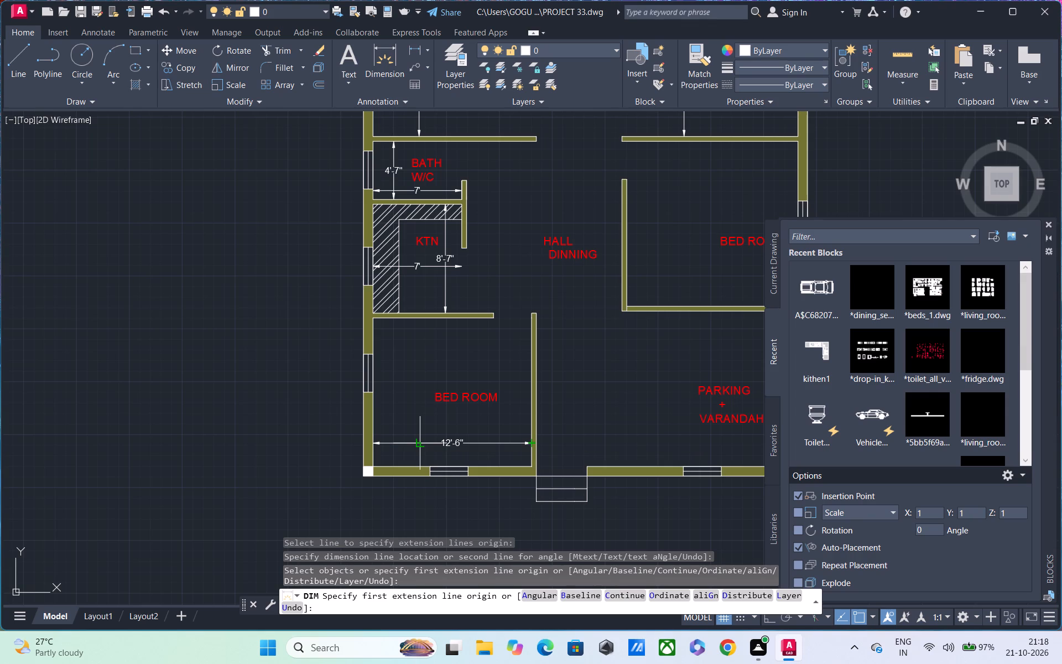
click(376, 412)
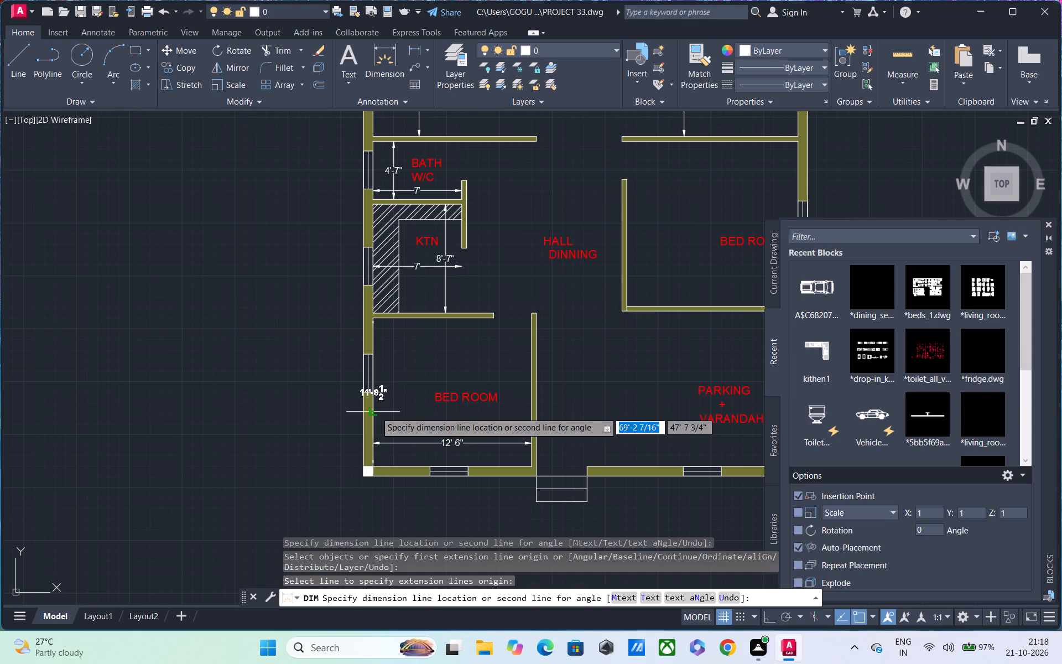
click(404, 420)
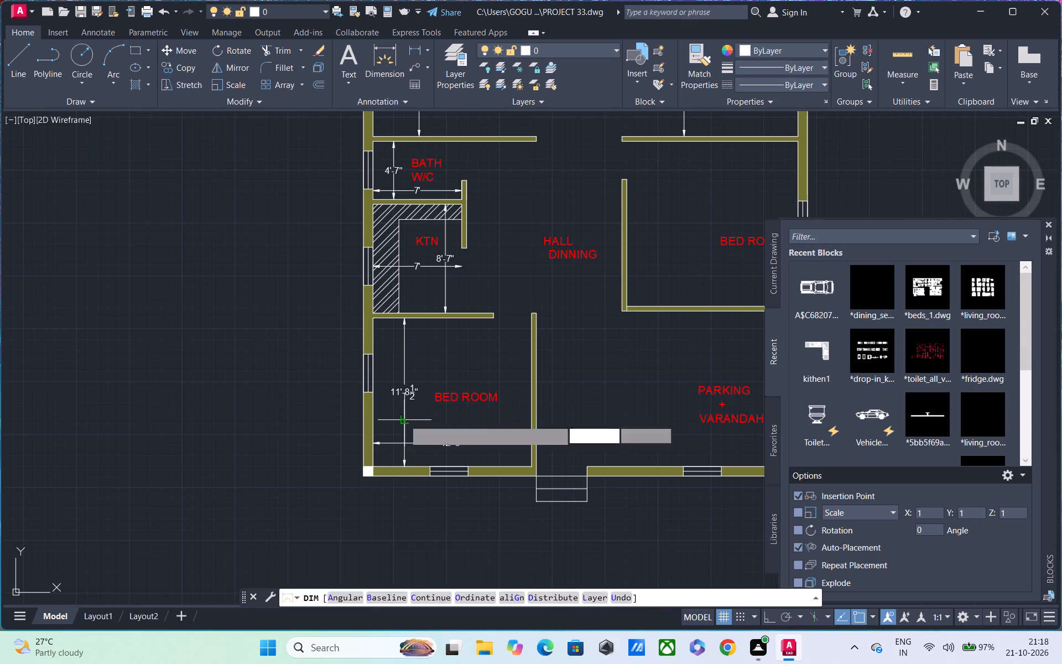
Dimension the PARKING + VARANDAH's inside depth at the right wall, and its width from the bedroom partition with a linear dimension.
middle_drag(457, 492, 326, 499)
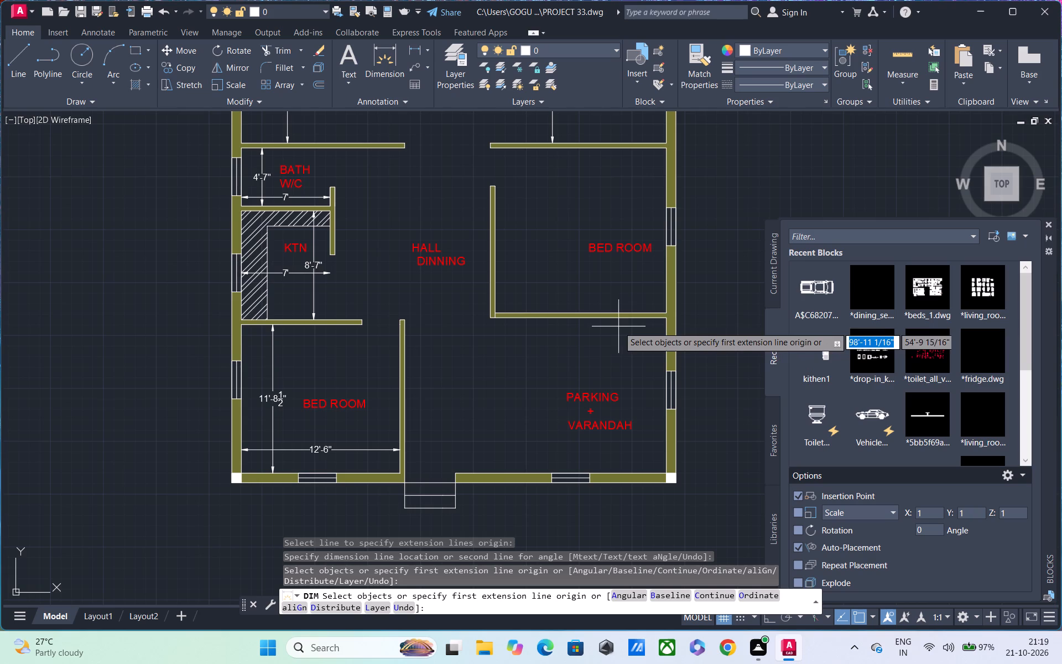
click(665, 354)
click(633, 358)
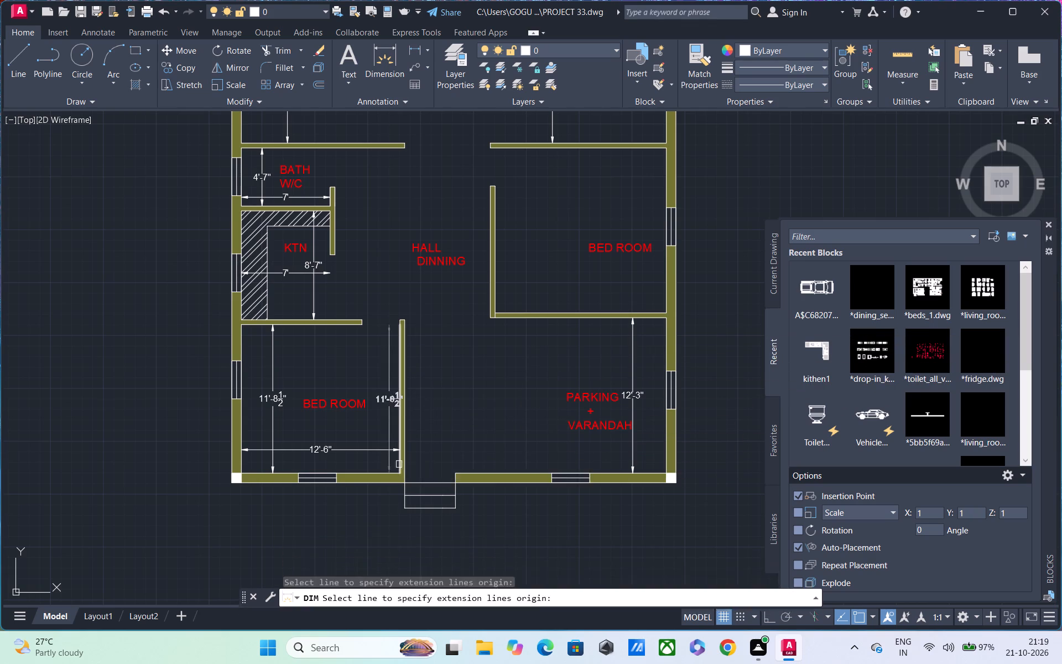
key(space)
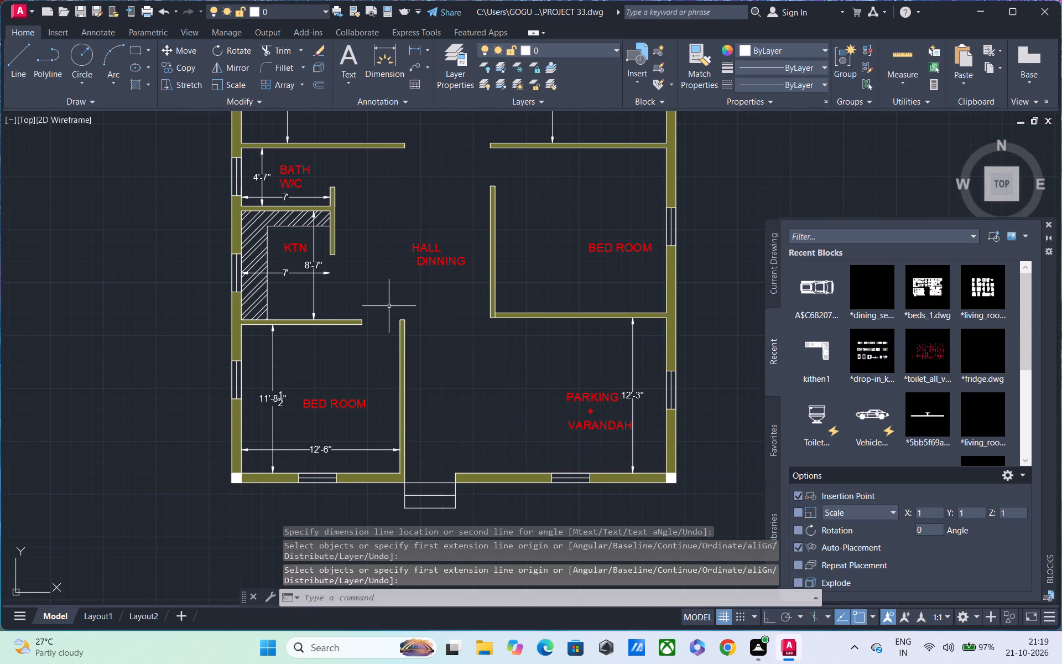
click(412, 46)
scroll(406, 467, up, 2)
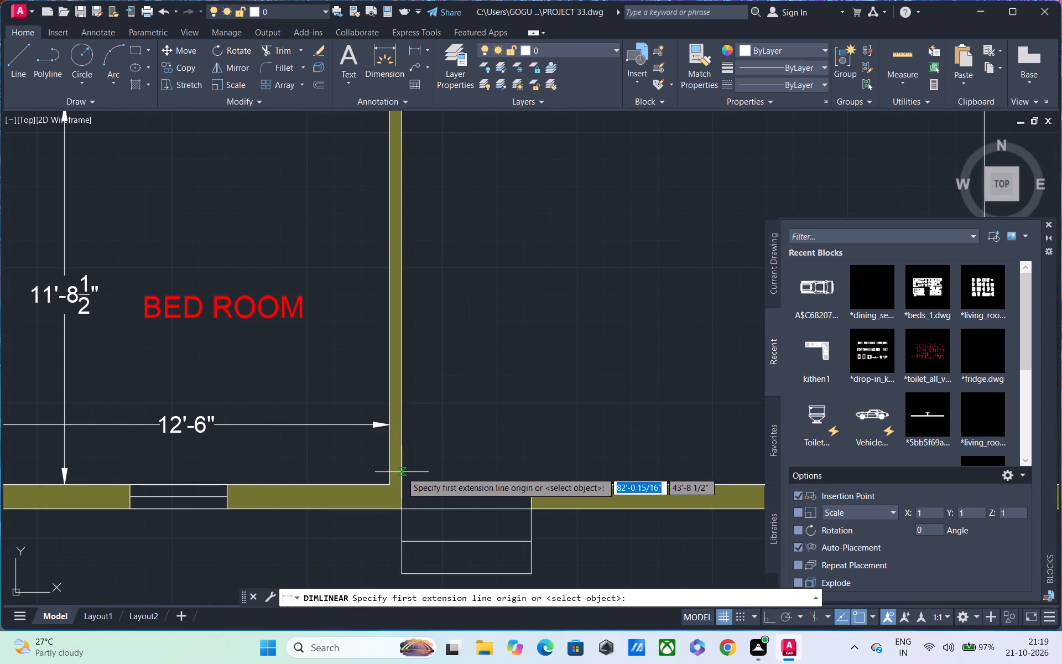
click(400, 473)
scroll(509, 475, down, 3)
scroll(646, 471, up, 2)
click(649, 478)
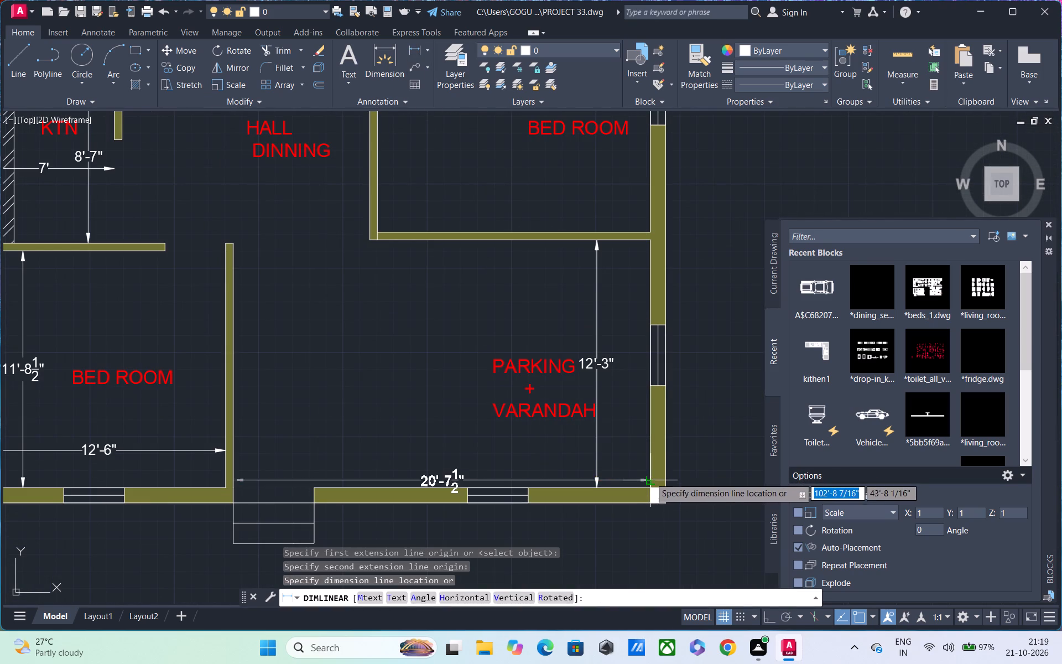
click(667, 313)
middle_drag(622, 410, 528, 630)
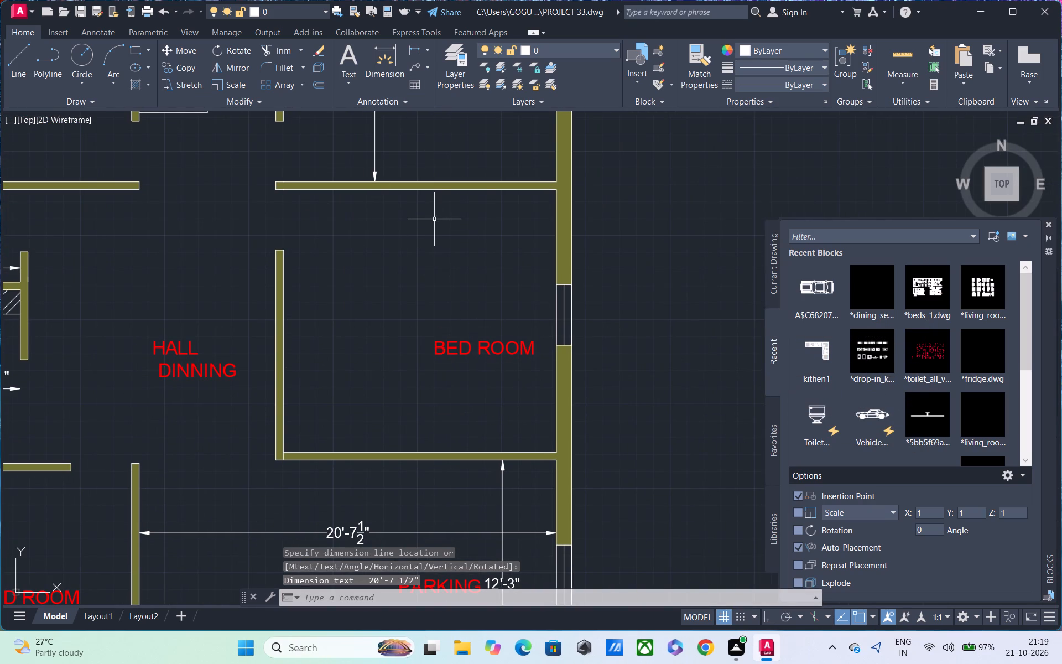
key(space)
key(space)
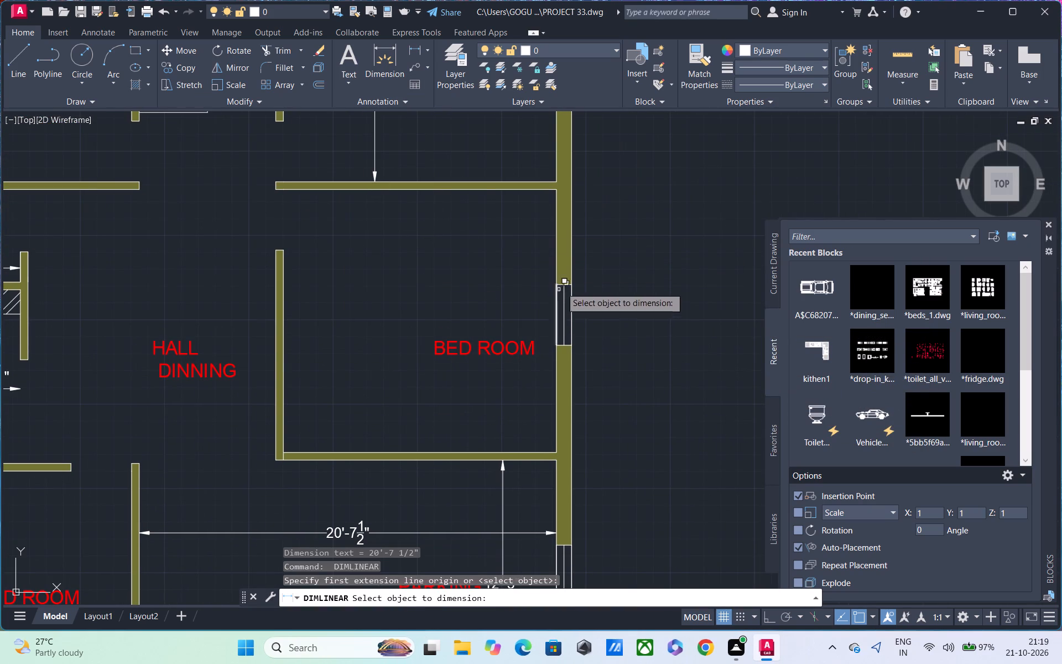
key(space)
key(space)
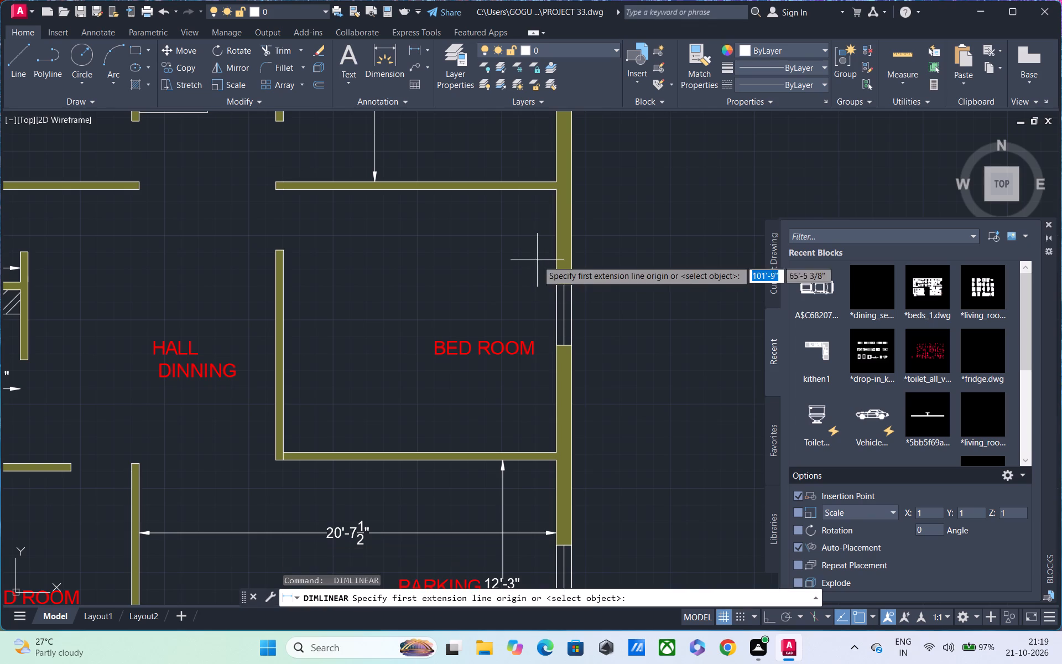
Add linear dimensions for the inside depth and width of the middle-right BED ROOM.
click(417, 50)
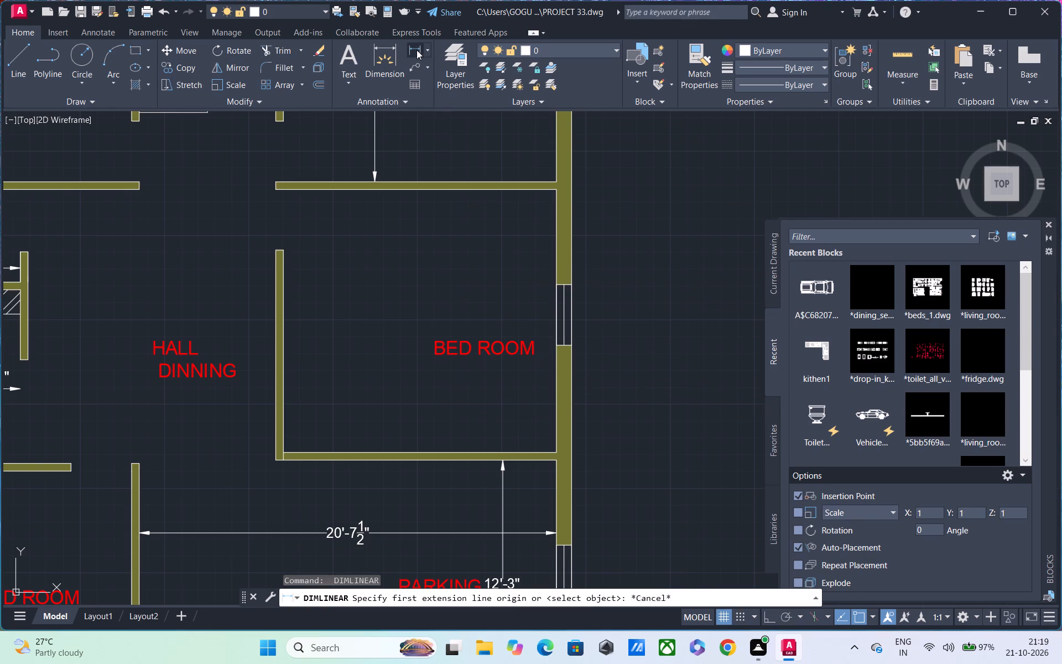
click(527, 450)
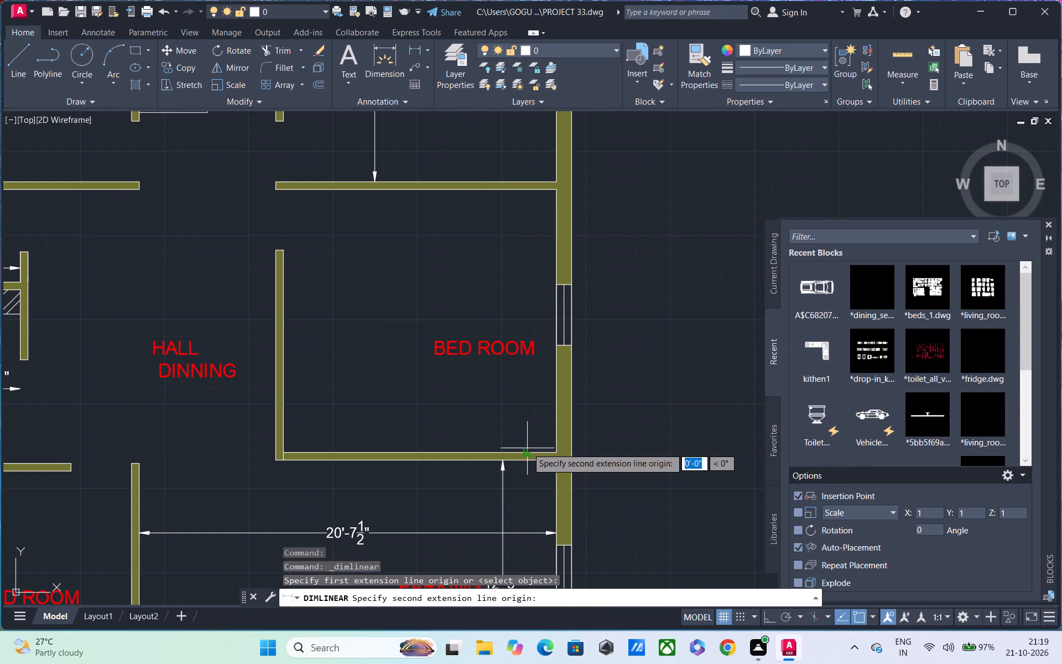
click(527, 191)
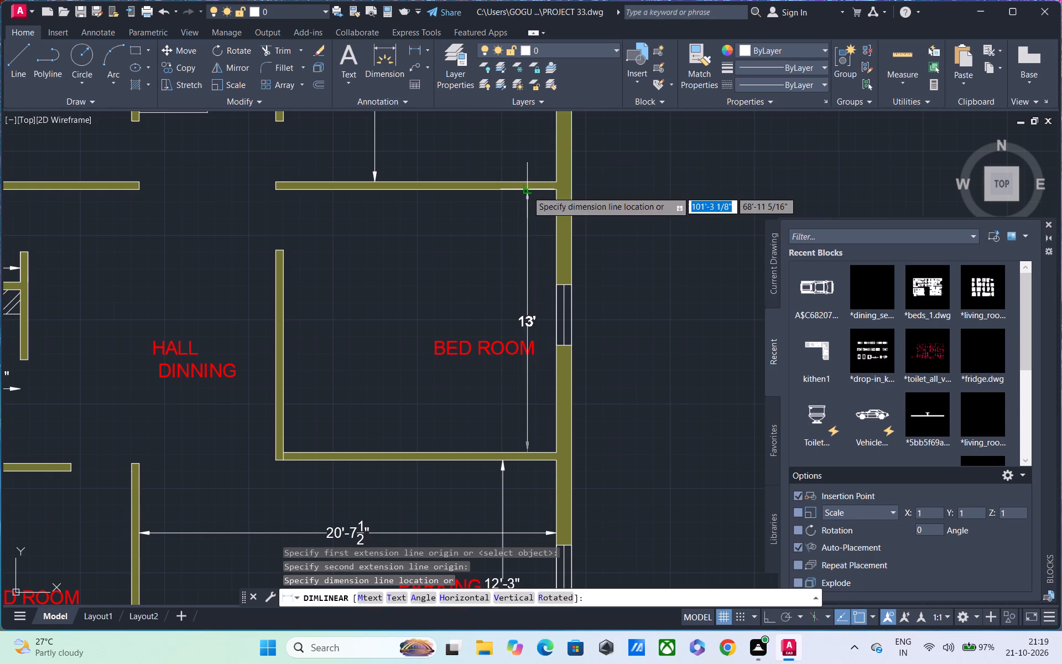
click(343, 210)
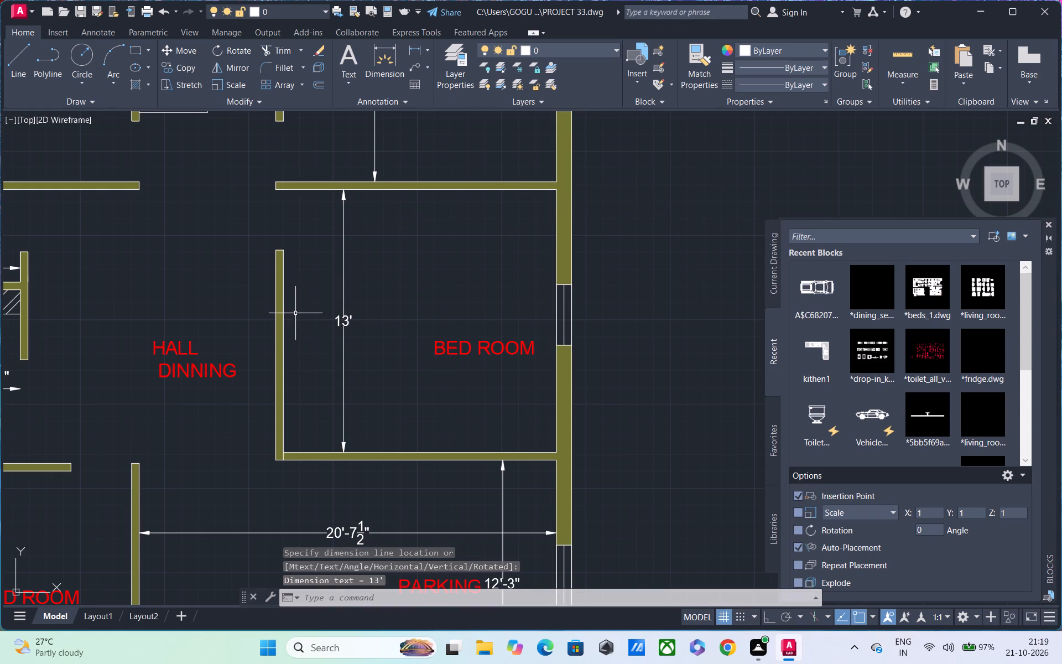
key(space)
click(284, 277)
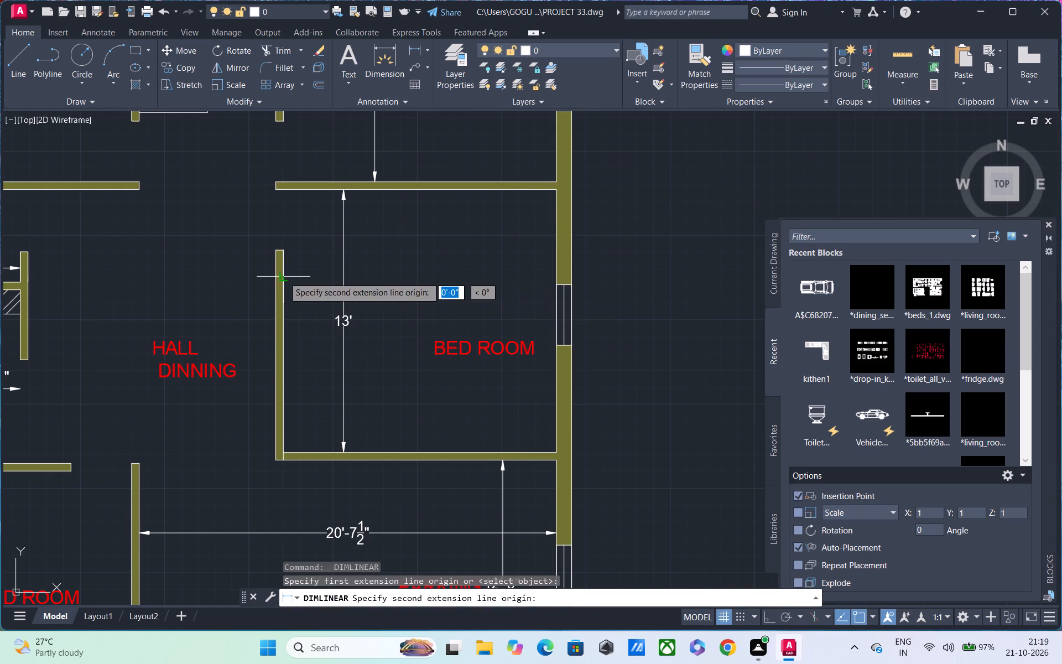
click(555, 273)
click(543, 298)
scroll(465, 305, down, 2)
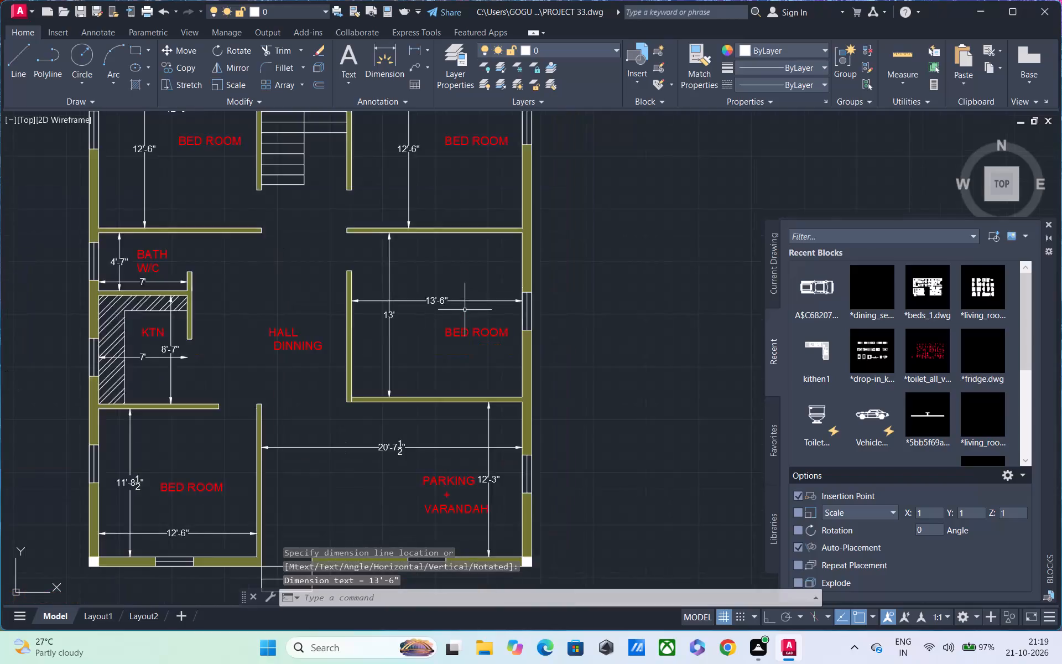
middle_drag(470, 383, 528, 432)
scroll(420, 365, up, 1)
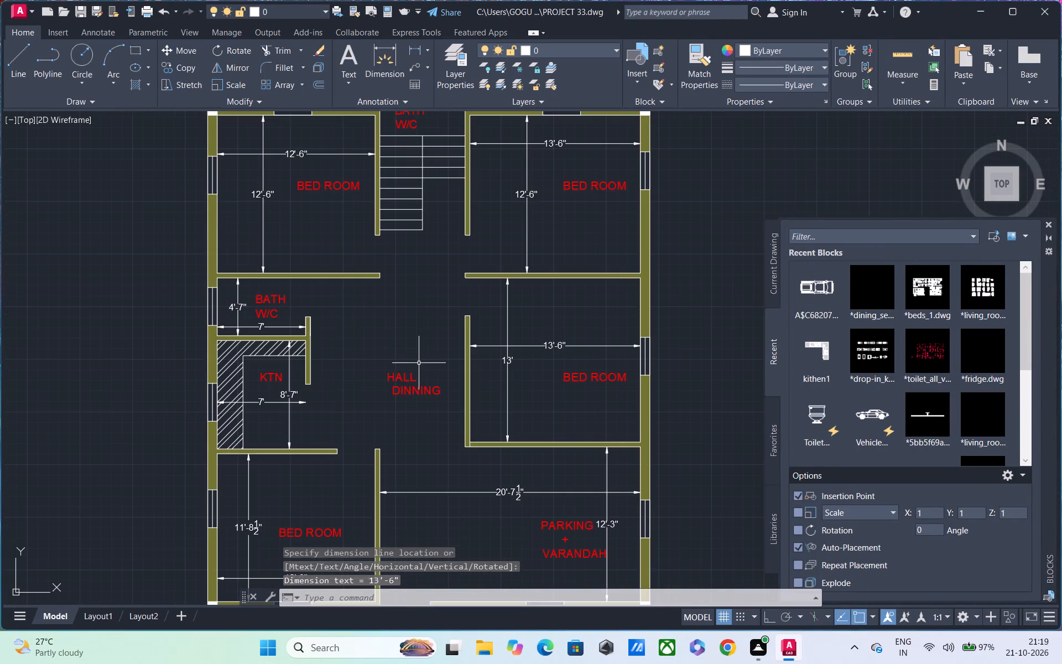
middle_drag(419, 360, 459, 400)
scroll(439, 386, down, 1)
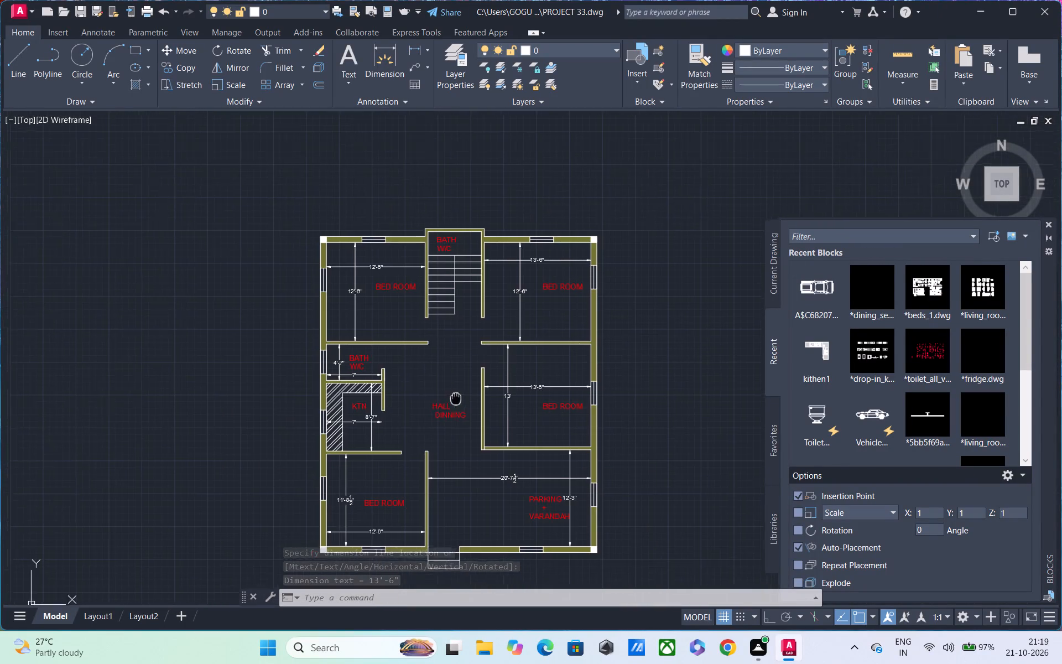
Dimension the HALL DINNING's inside width between the KTN partition and the middle-right BED ROOM wall.
middle_drag(459, 400, 459, 400)
scroll(402, 398, up, 2)
key(space)
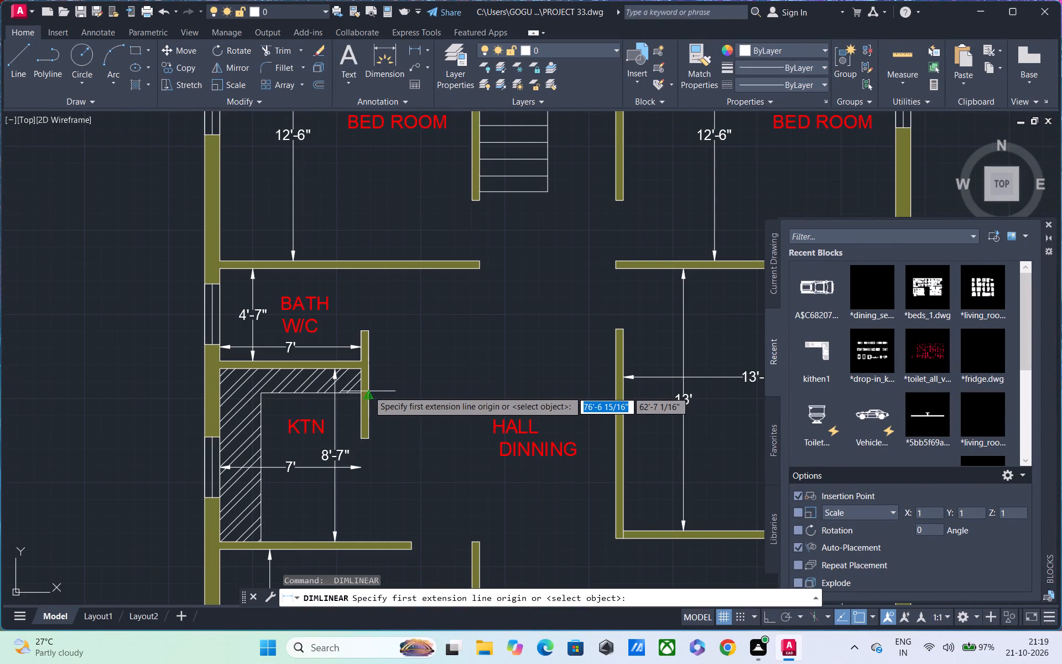
click(369, 388)
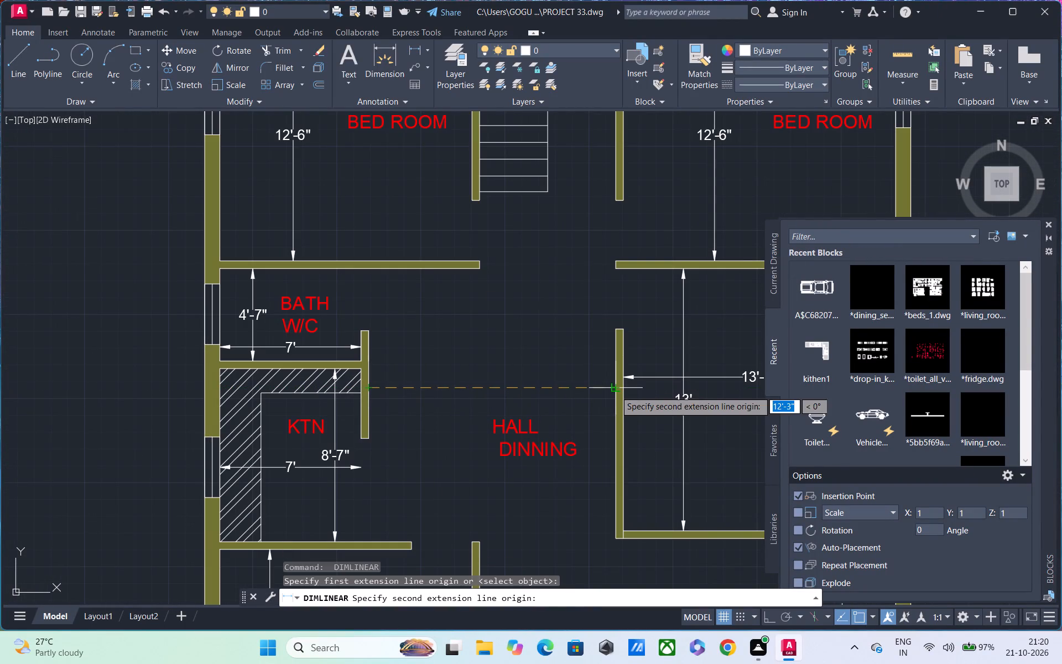
click(615, 391)
click(601, 376)
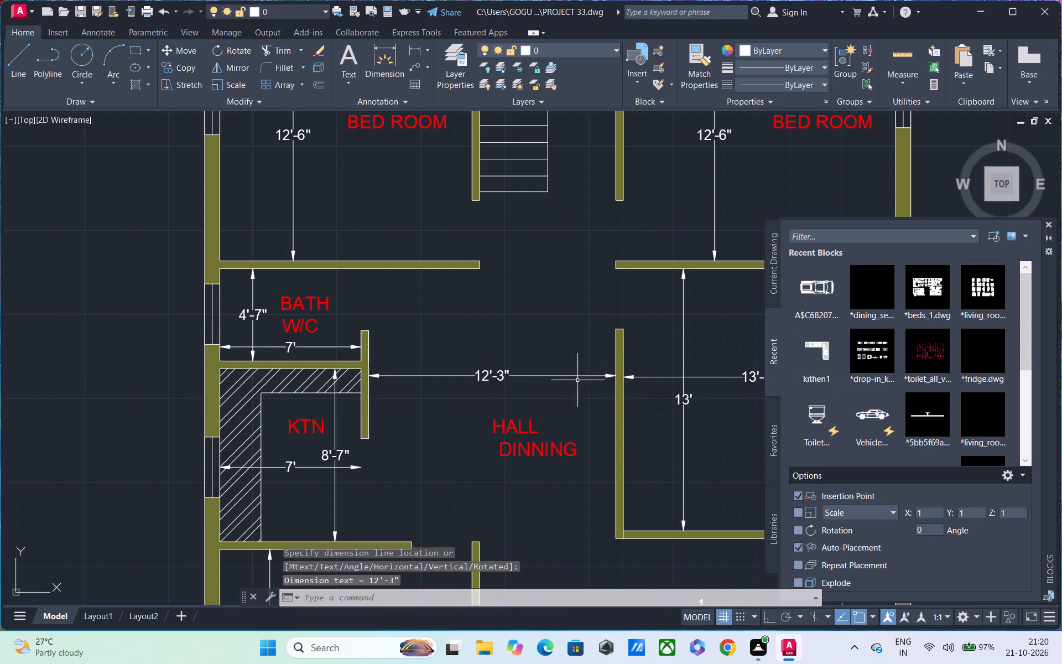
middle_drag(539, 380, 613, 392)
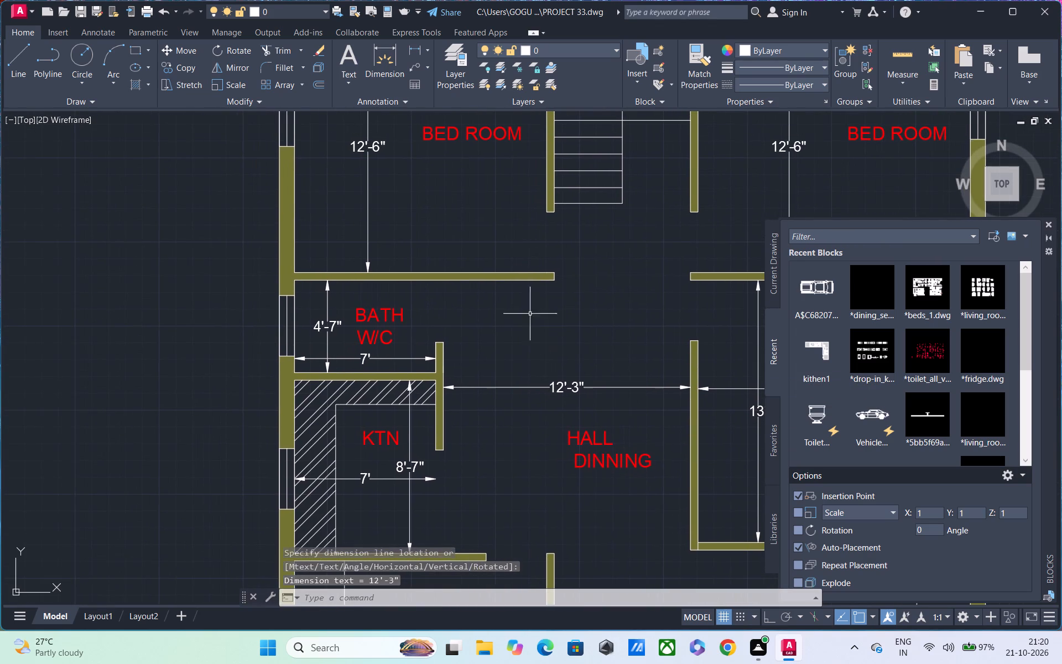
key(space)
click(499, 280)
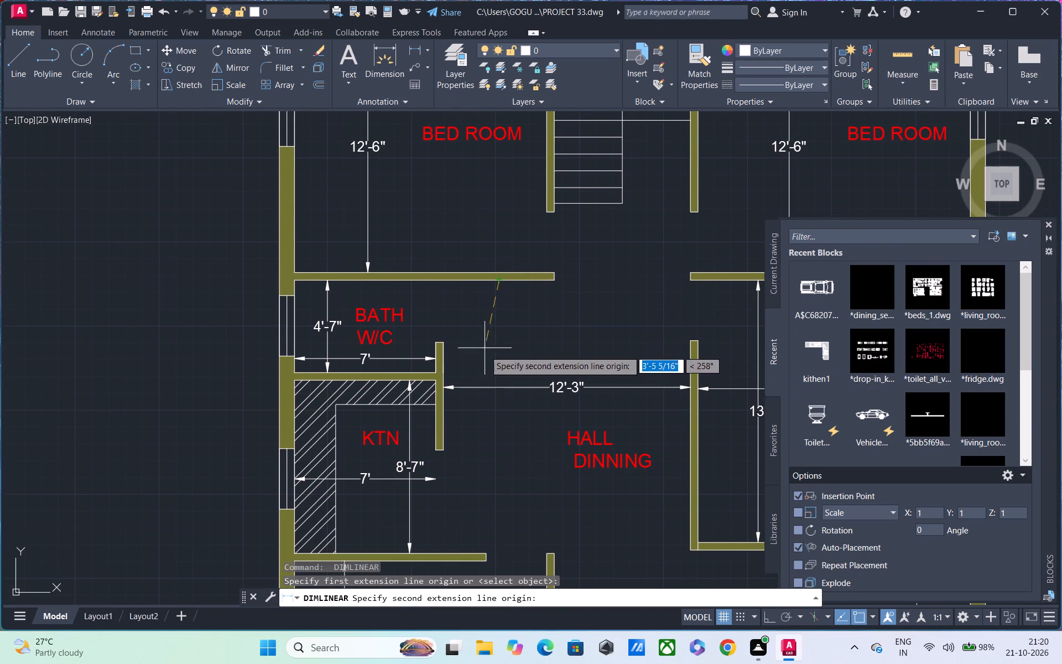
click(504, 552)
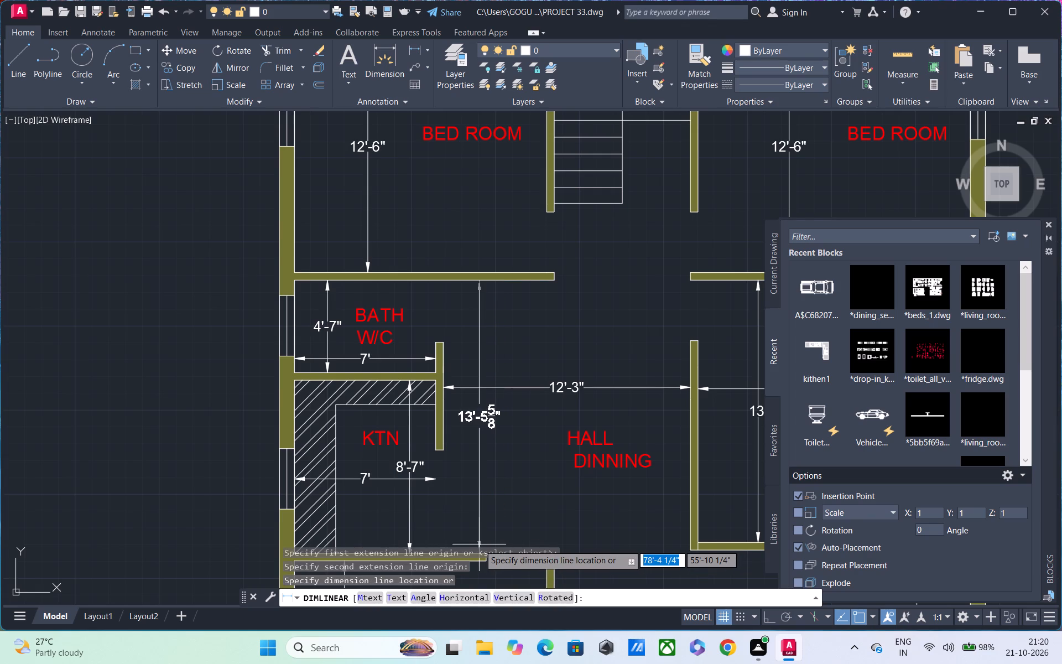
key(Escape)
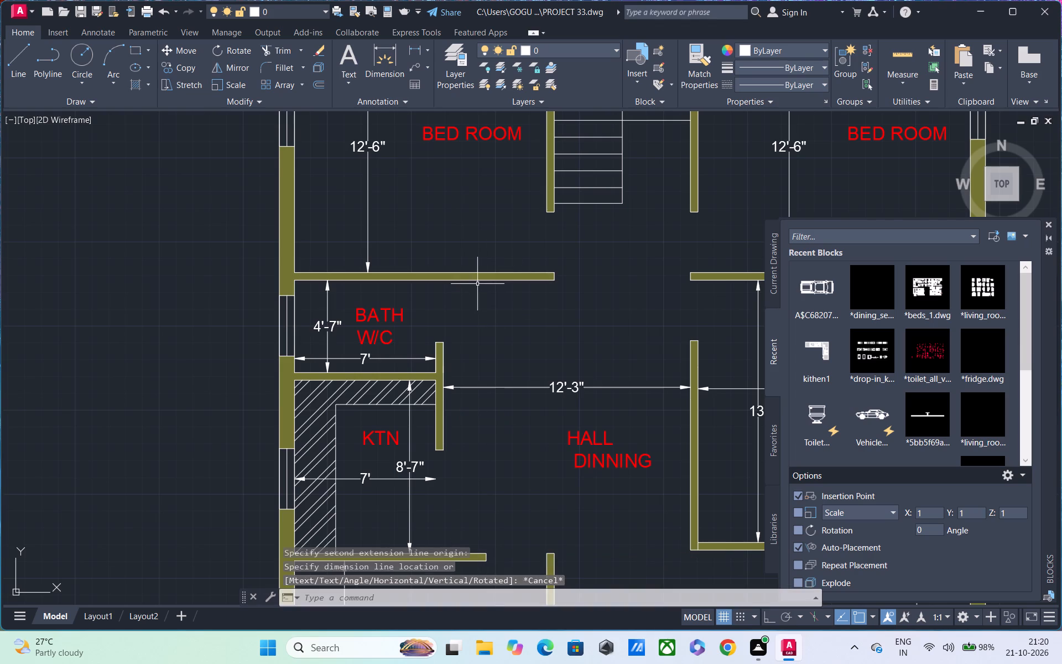
Add a linear dimension for the HALL DINNING's depth from the upper-left bedroom's bottom wall to the KTN's bottom wall.
key(space)
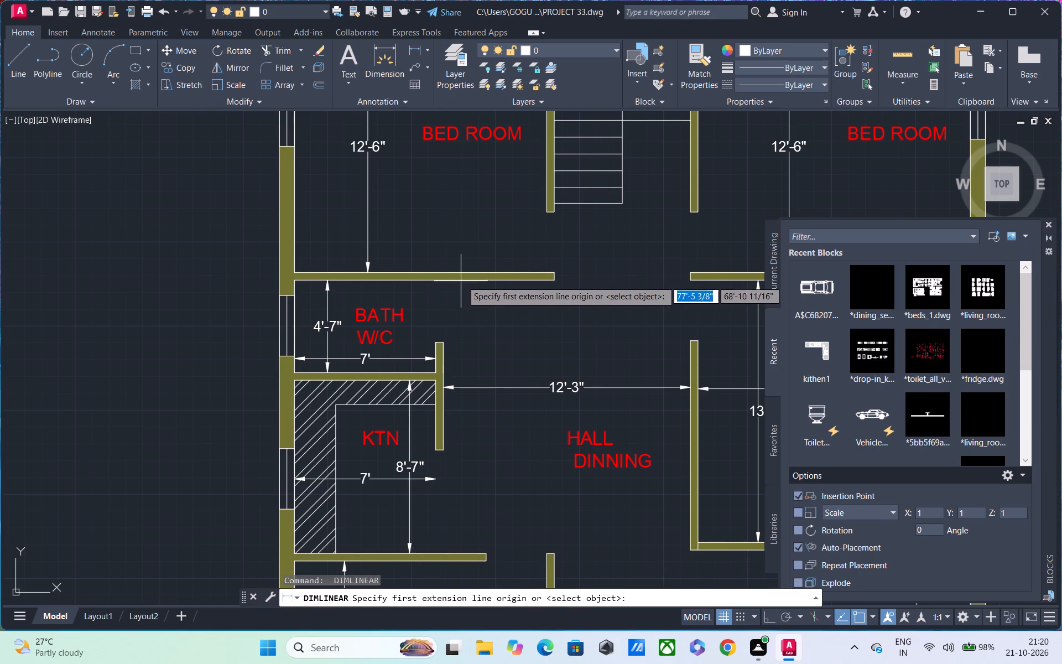
click(463, 280)
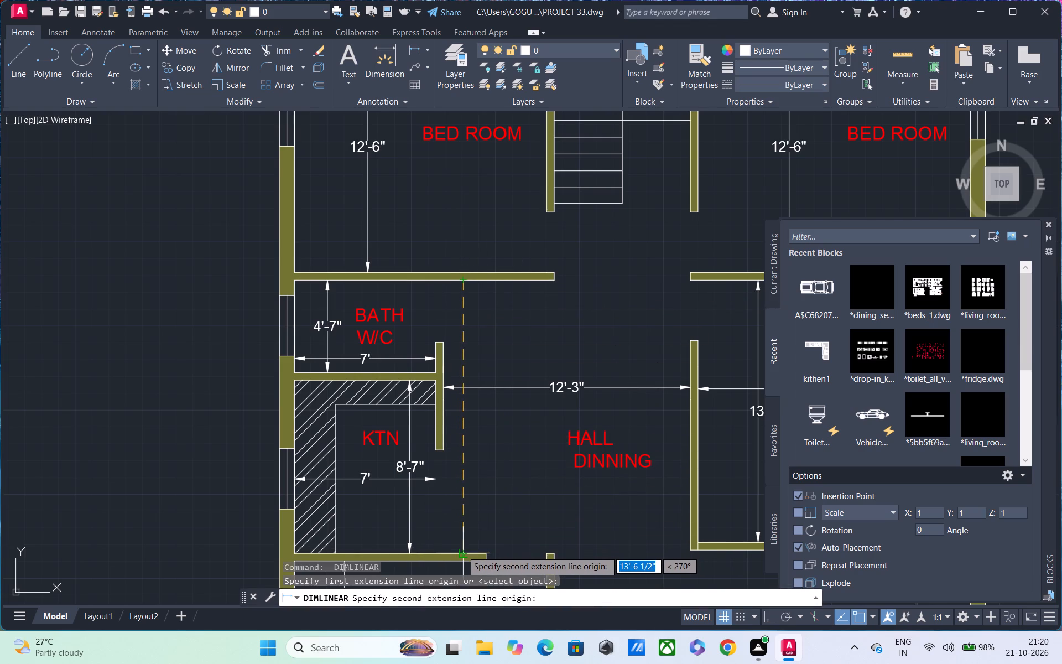
click(462, 551)
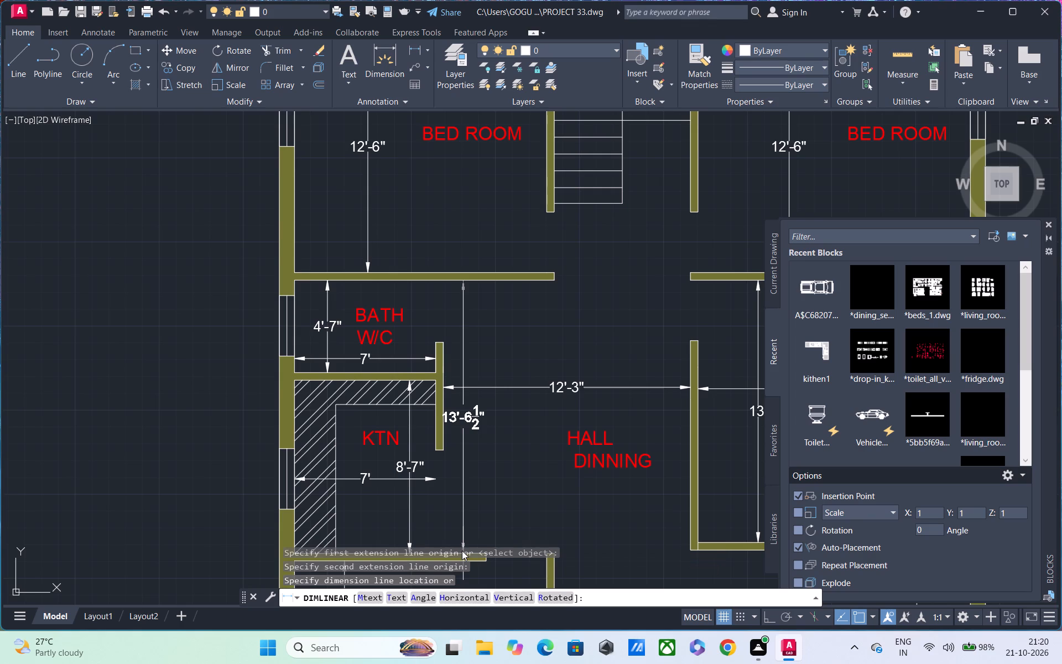
click(498, 525)
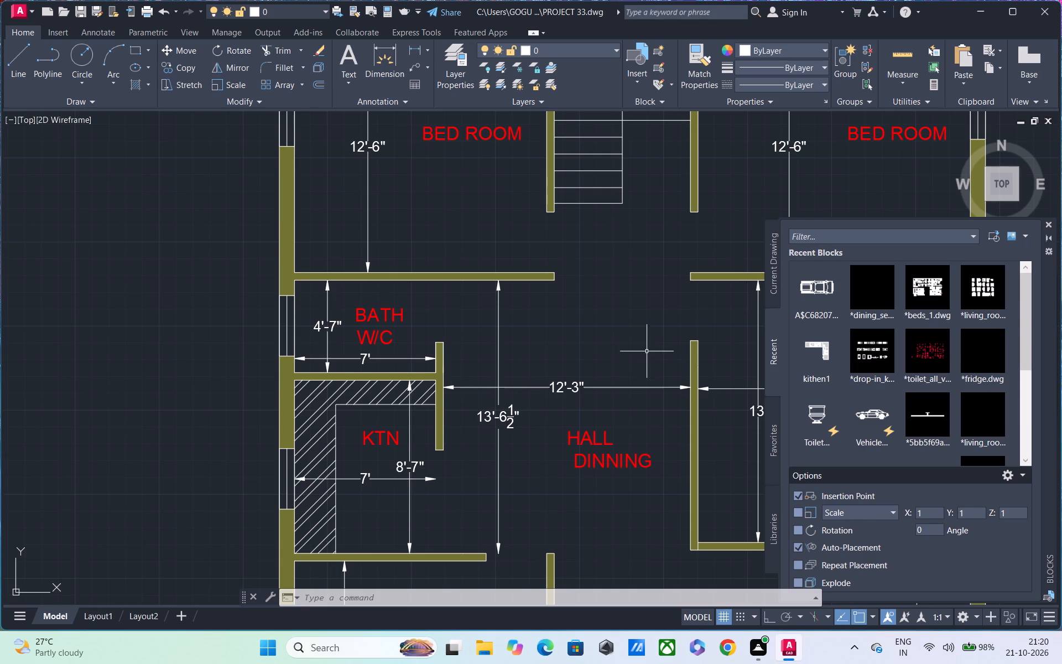
Make Layer2 the current layer.
middle_drag(799, 348, 679, 390)
middle_drag(679, 390, 678, 390)
scroll(699, 308, down, 2)
middle_drag(633, 314, 412, 357)
scroll(466, 262, up, 2)
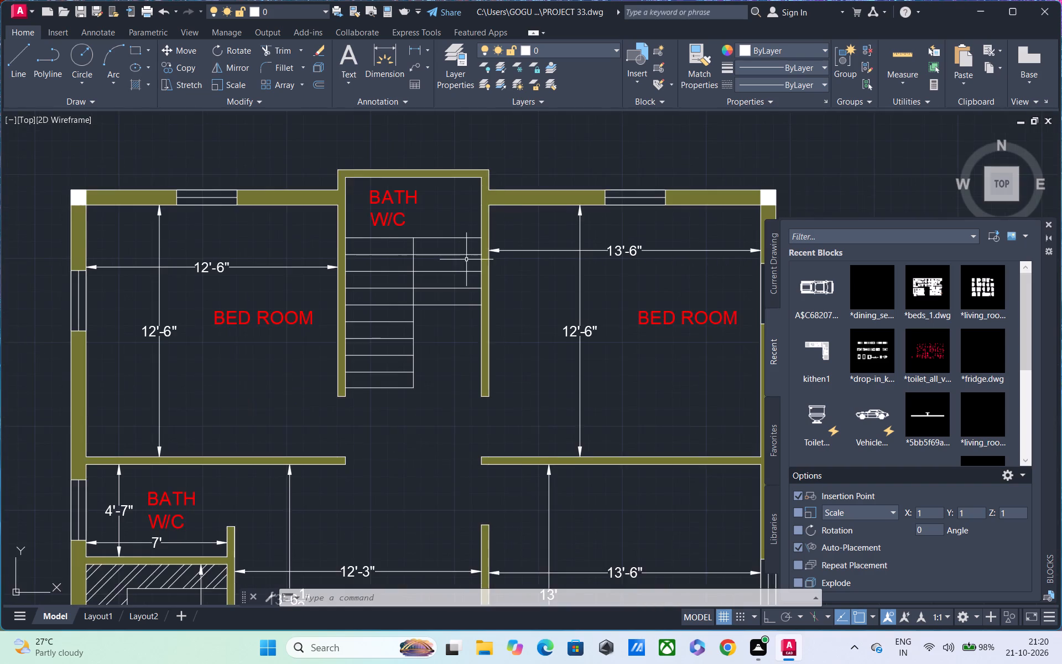
middle_drag(470, 287, 461, 325)
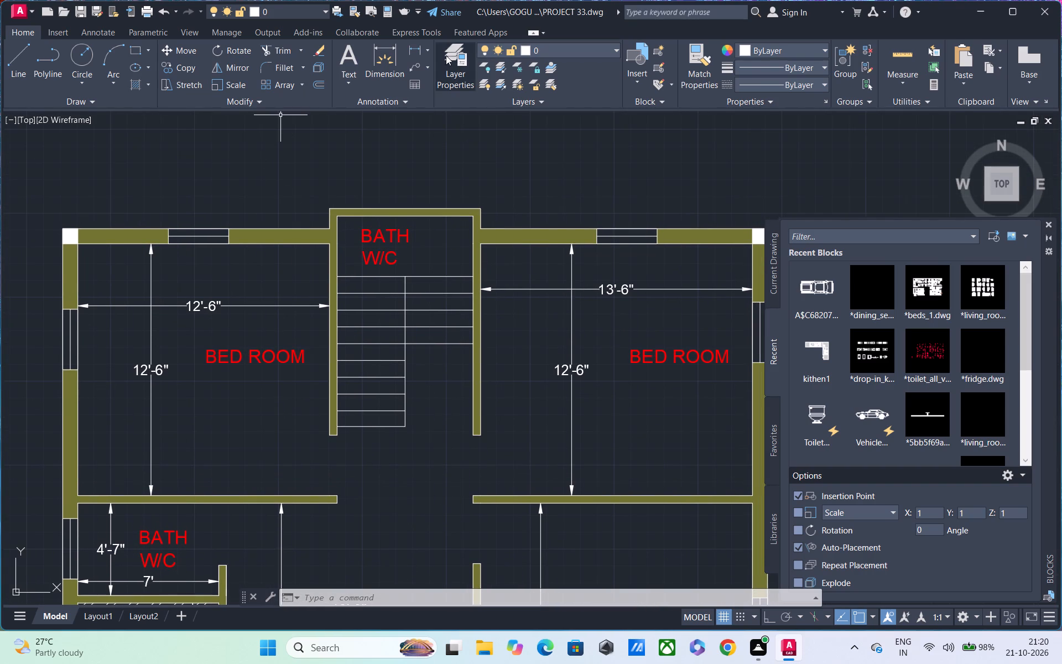
click(452, 50)
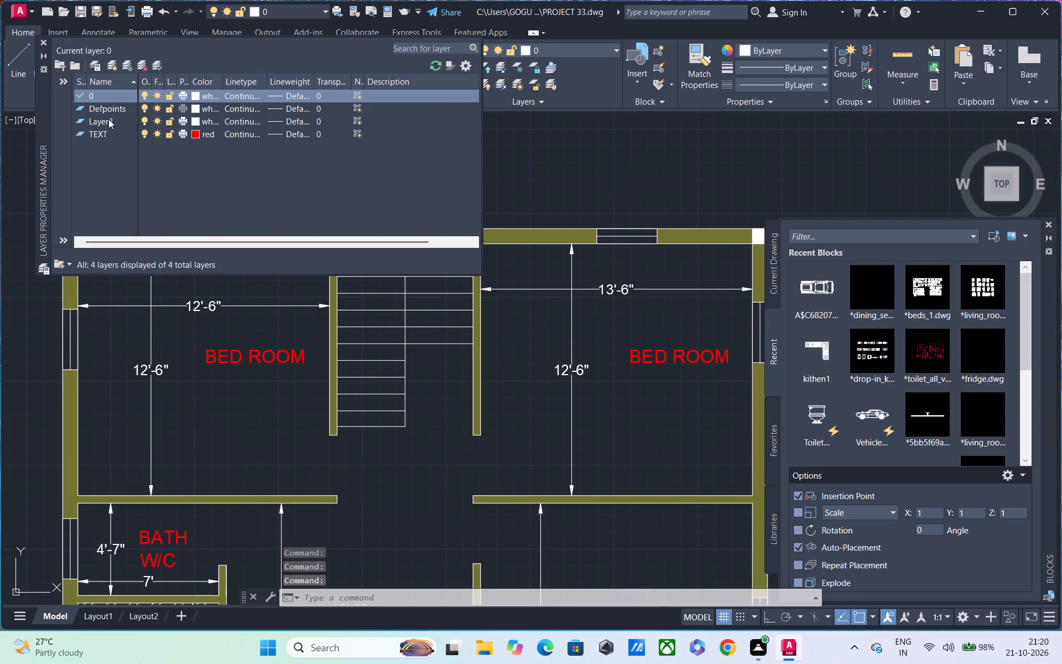
double_click(108, 116)
Rename Layer2 as DIM and close the layer manager.
click(119, 120)
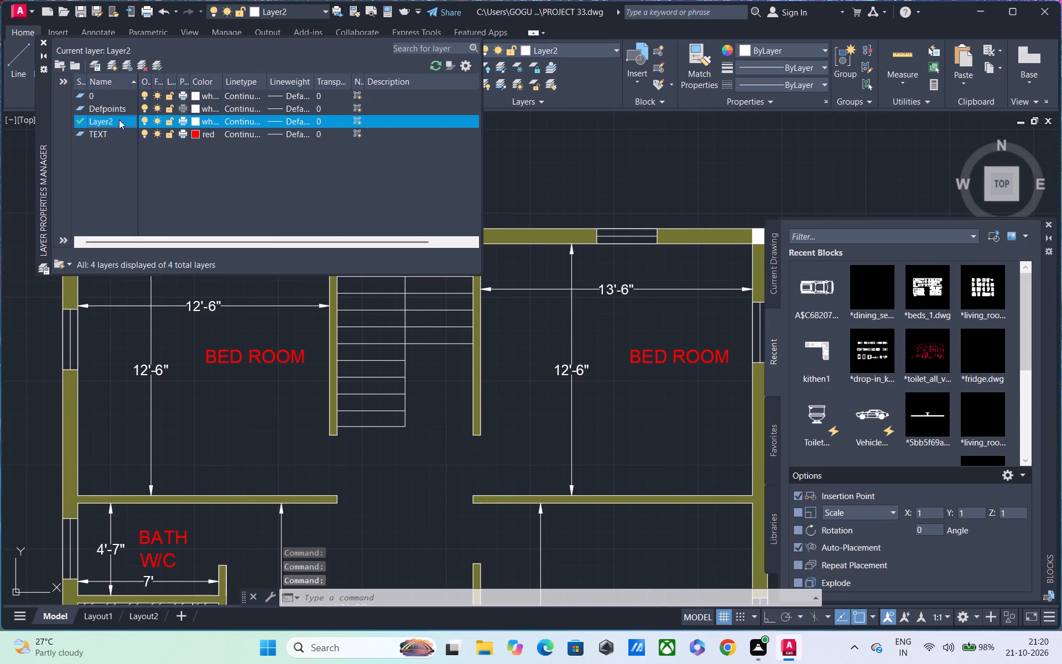
triple_click(120, 120)
click(123, 117)
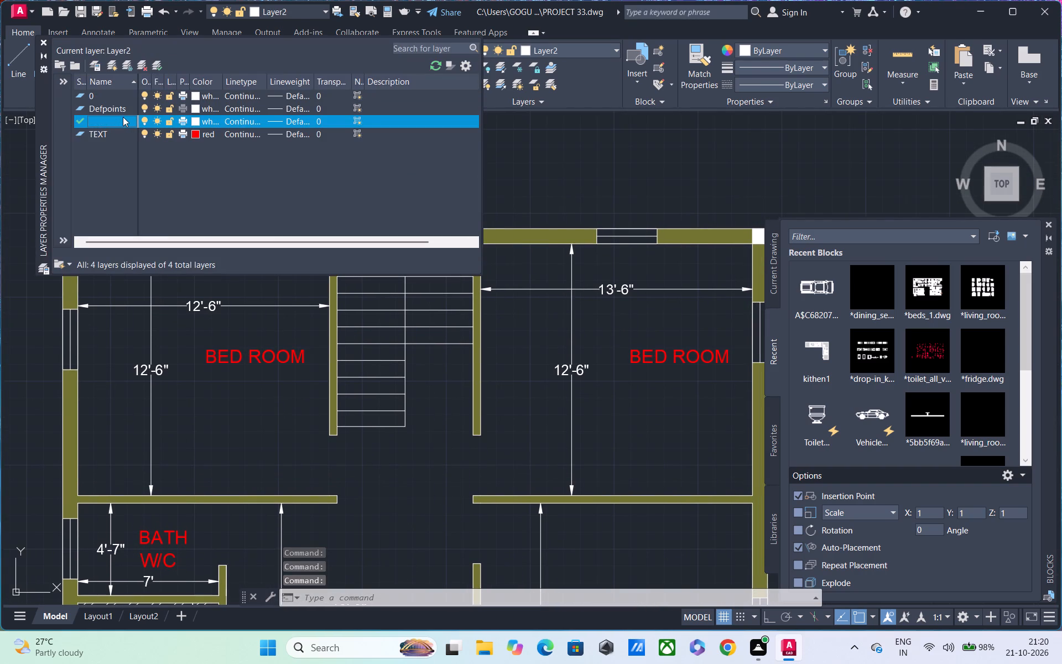
click(123, 117)
drag(115, 117, 101, 127)
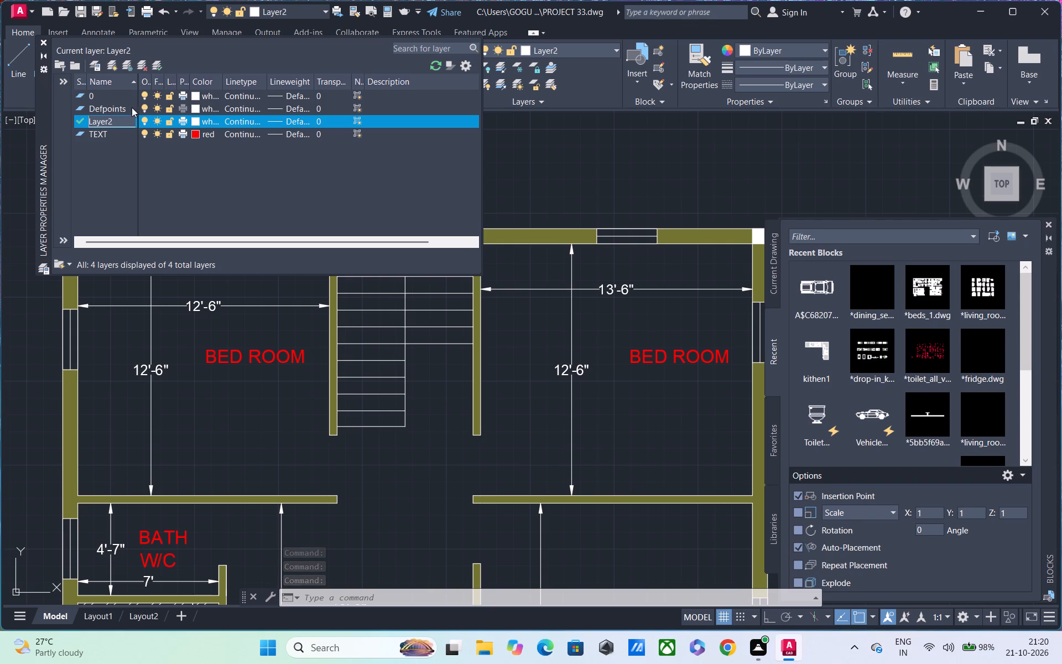
click(119, 123)
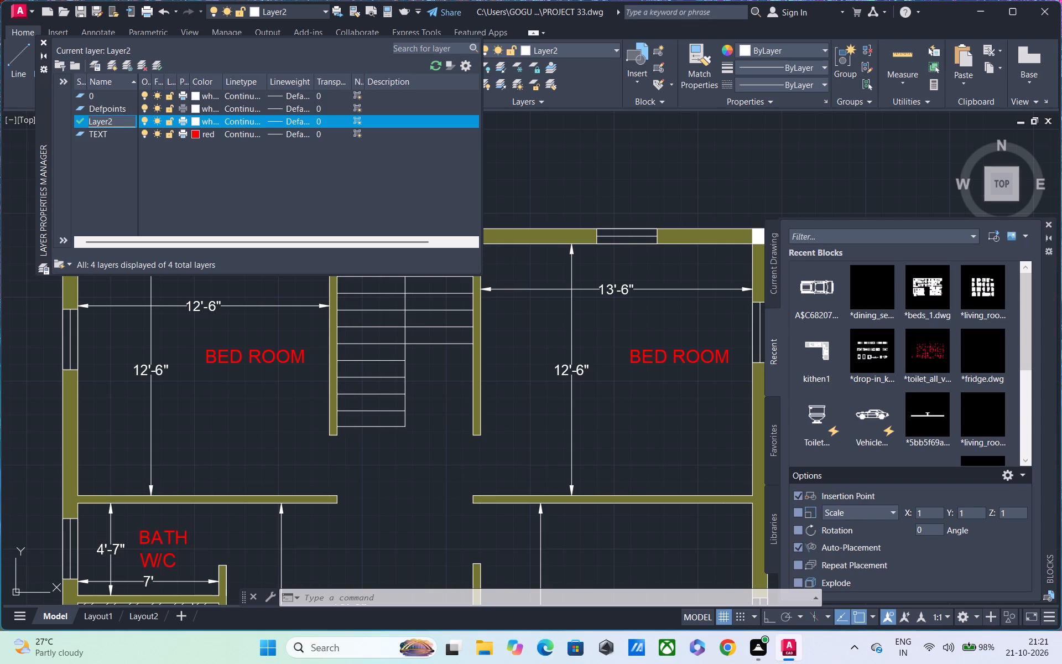
key(BackSpace)
key(BackSpace)
key(BackSpace)
key(BackSpace)
key(BackSpace)
key(BackSpace)
key(BackSpace)
key(BackSpace)
key(BackSpace)
key(BackSpace)
key(BackSpace)
key(BackSpace)
key(BackSpace)
key(BackSpace)
text(DIM)
click(220, 404)
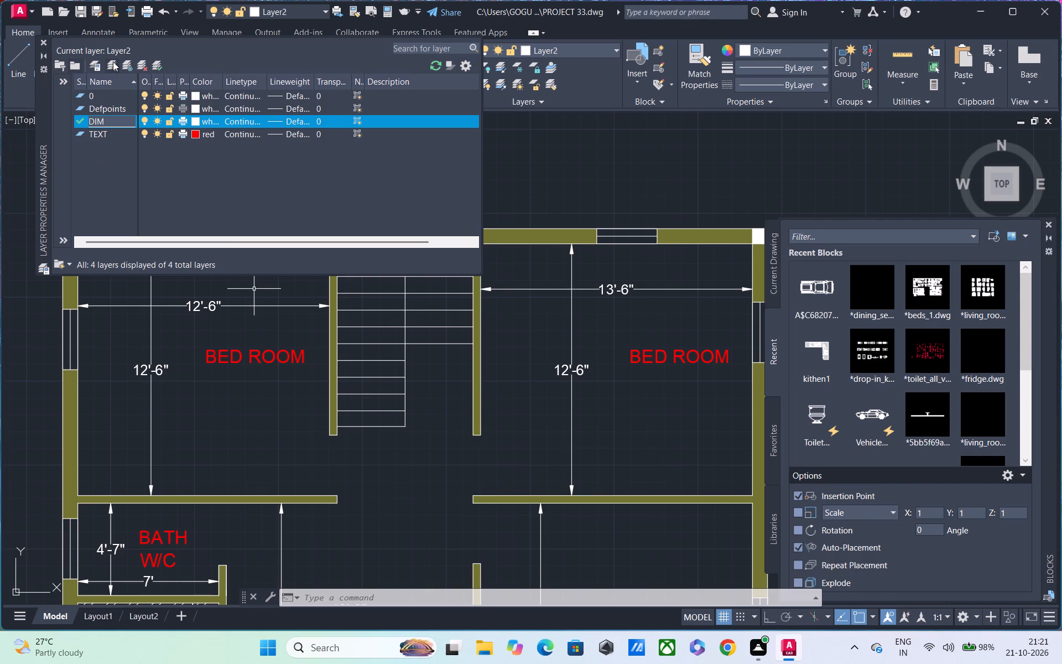
click(169, 63)
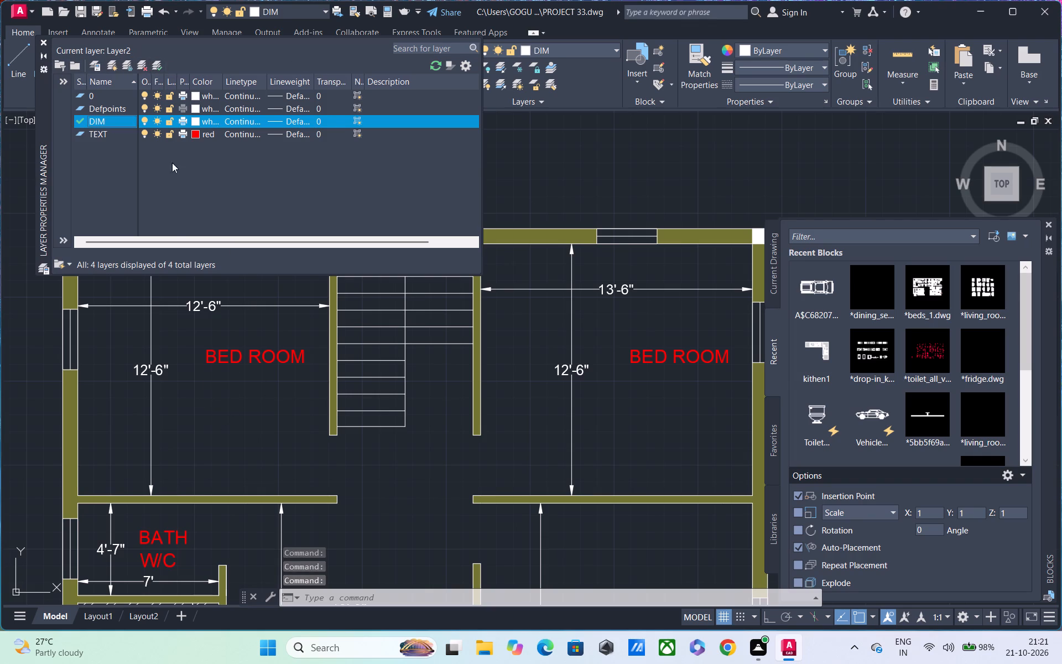
click(574, 135)
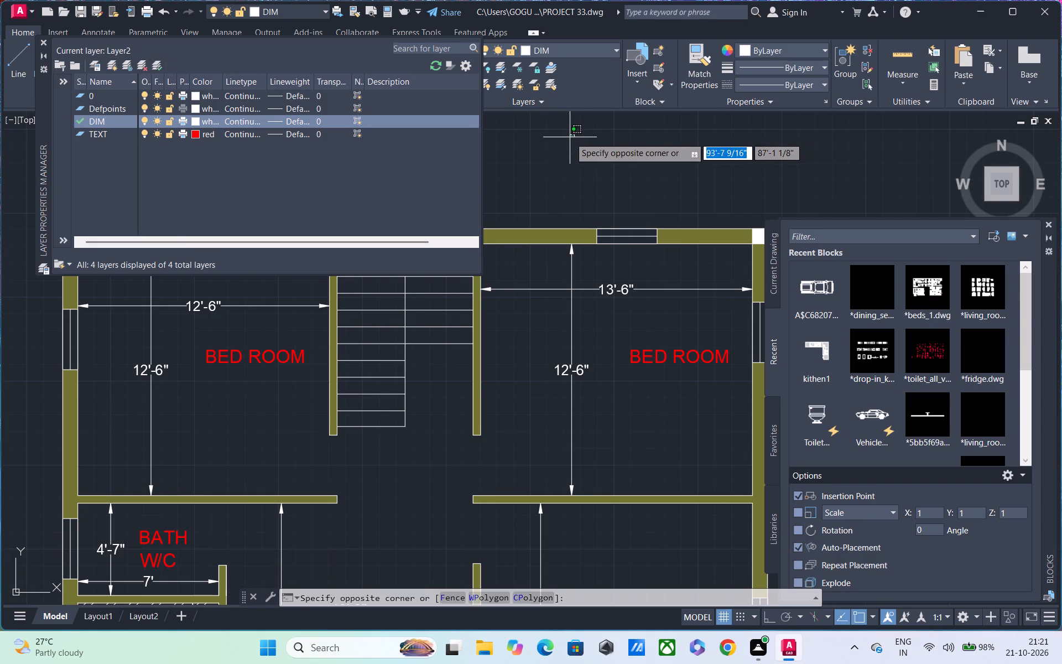
key(Escape)
click(48, 44)
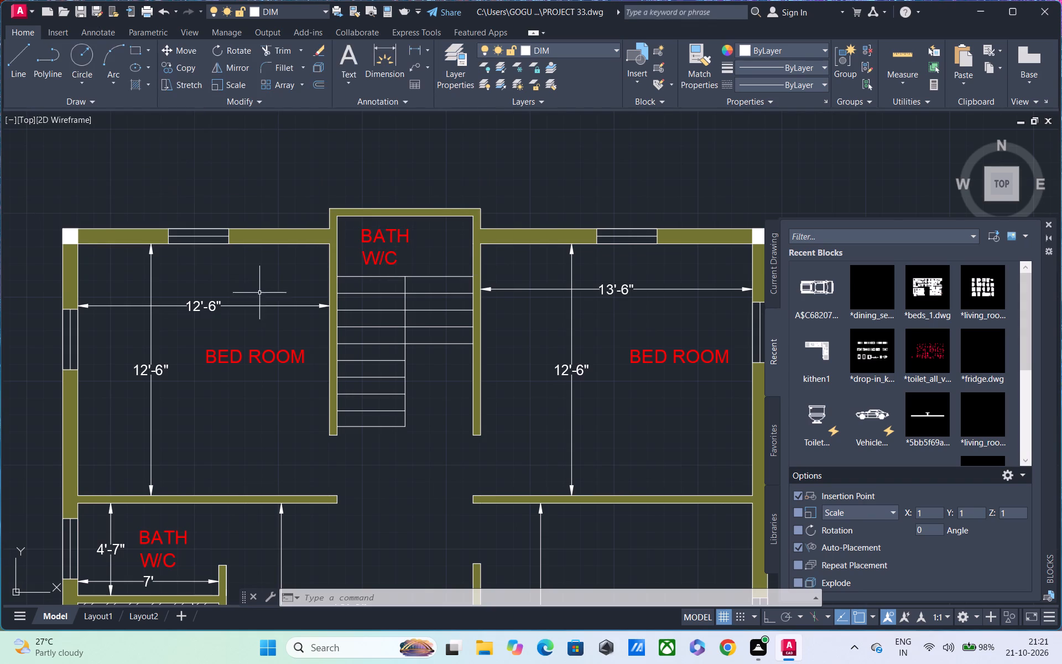
Select all the room dimensions across the floor plan, from the upper bedrooms to PARKING + VARANDAH, and move them to the DIM layer.
click(281, 307)
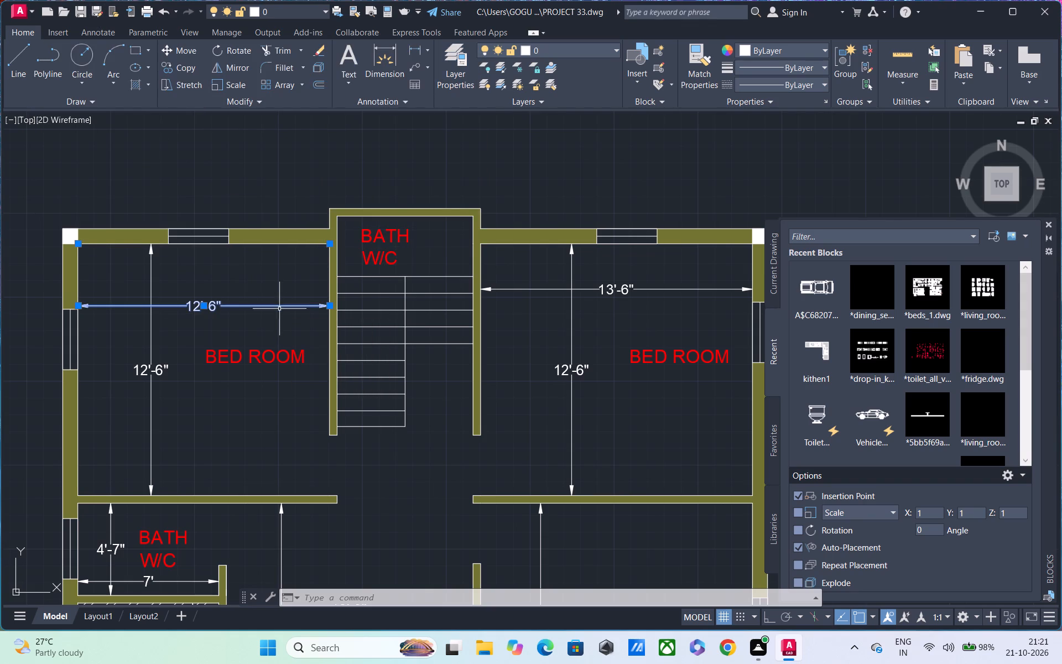
click(149, 405)
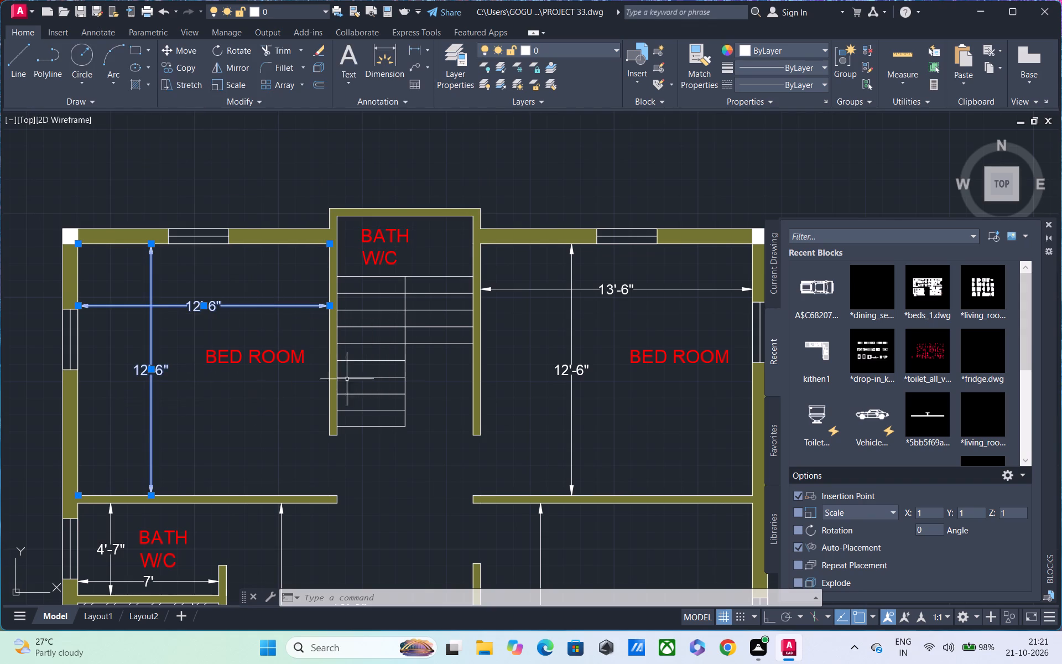
click(548, 290)
click(570, 326)
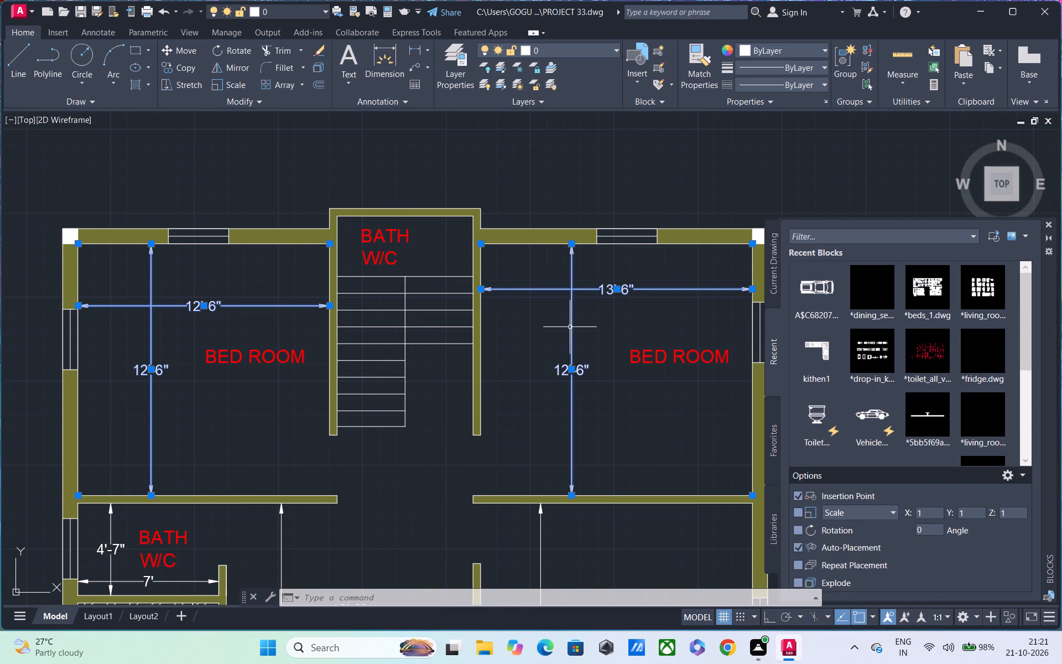
middle_drag(558, 413, 601, 235)
click(582, 369)
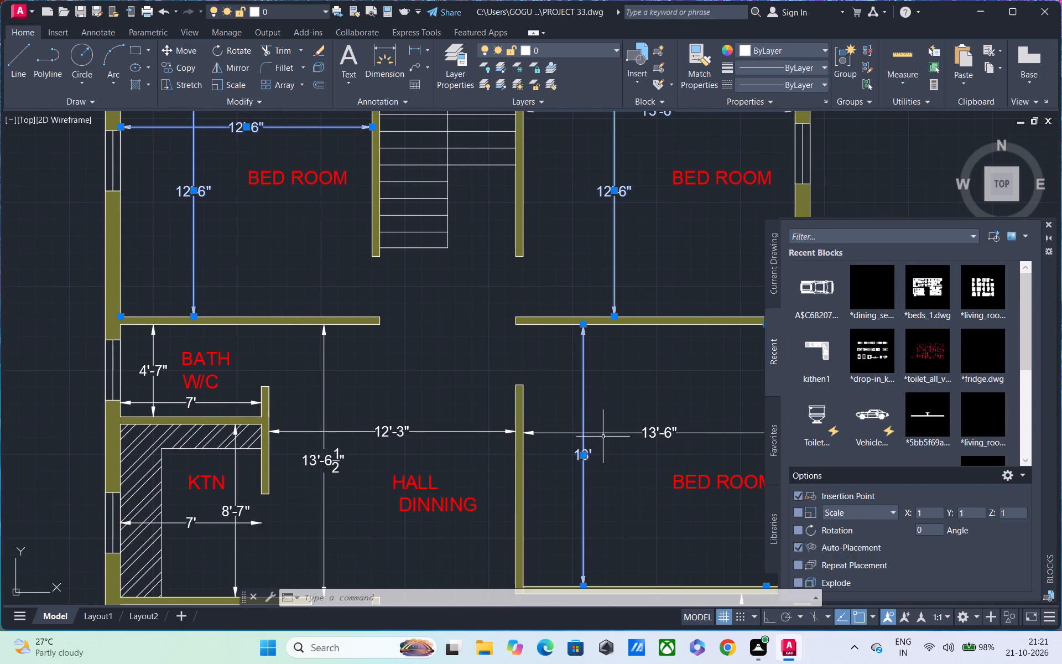
click(606, 434)
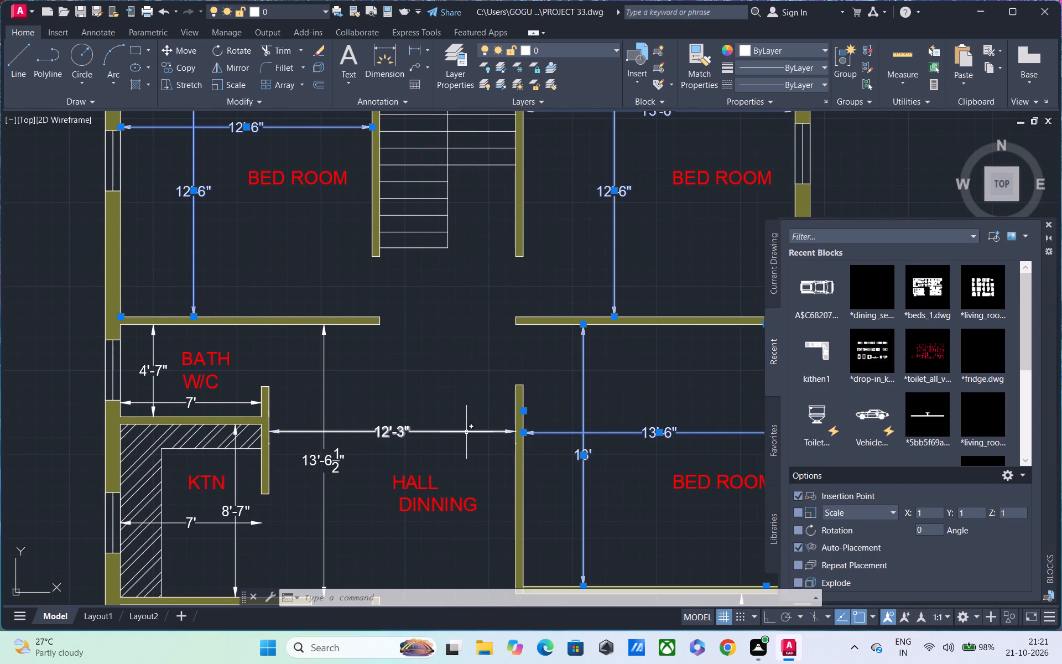
click(466, 433)
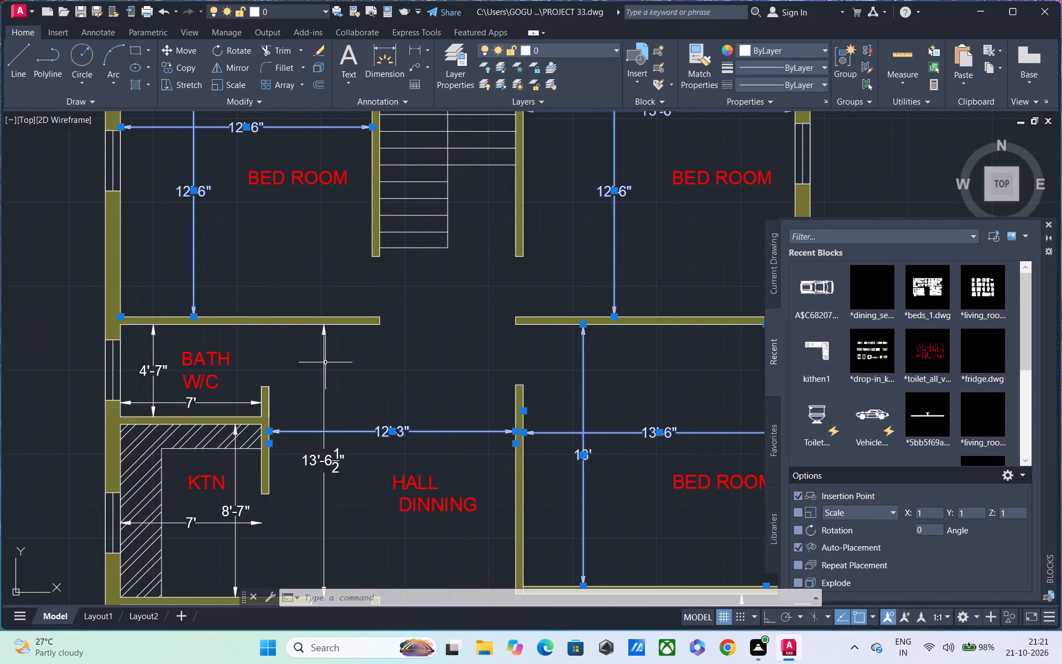
click(324, 361)
scroll(377, 469, down, 1)
middle_drag(377, 469, 409, 409)
scroll(269, 369, up, 2)
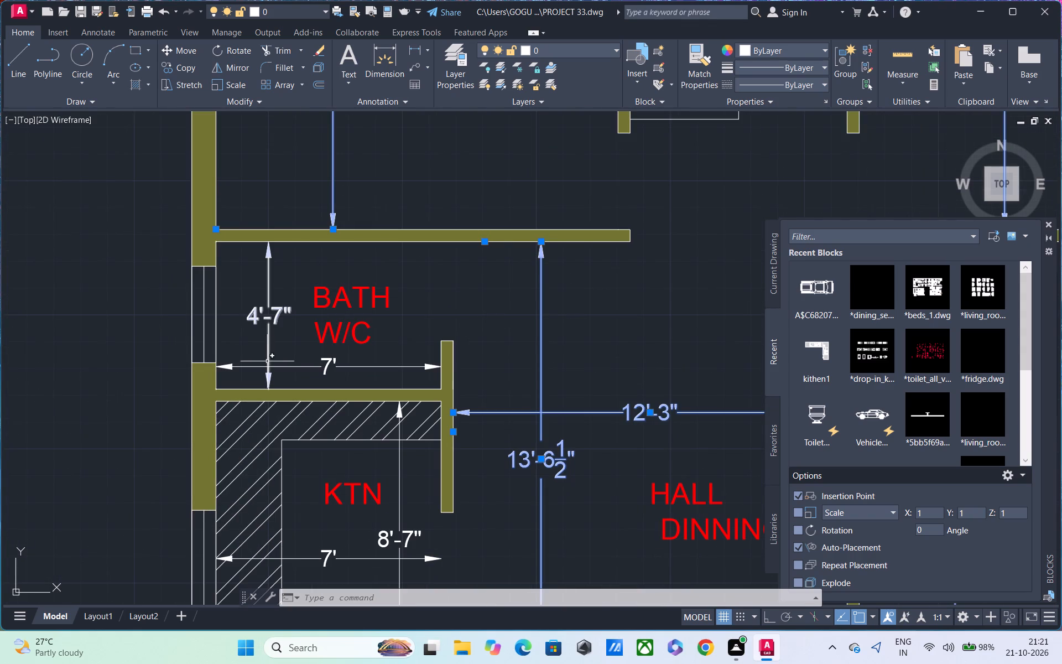
click(269, 351)
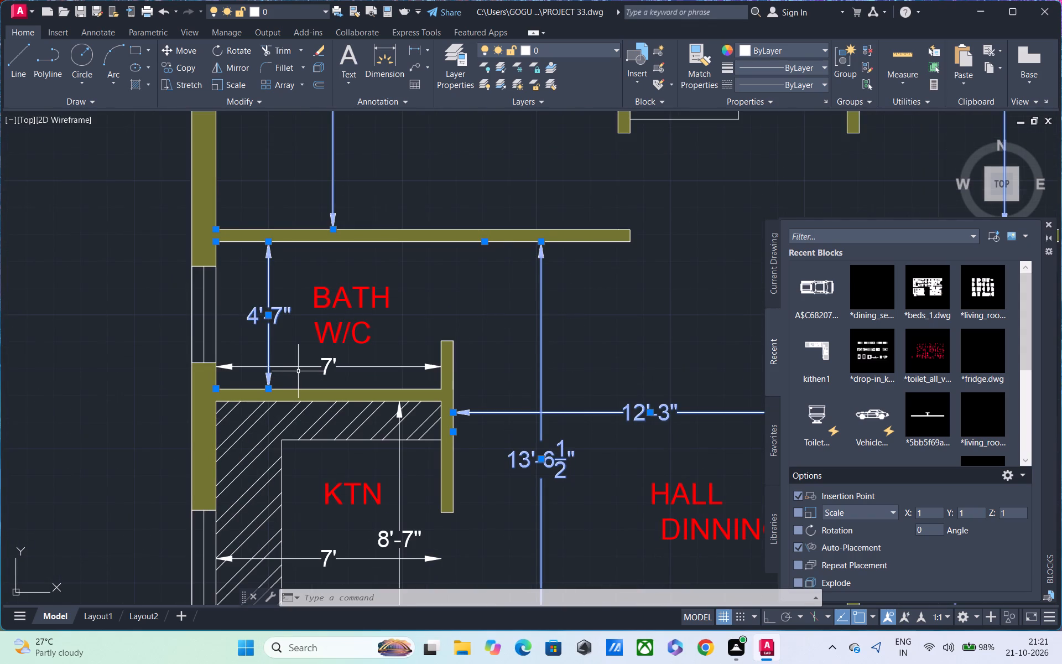
click(301, 366)
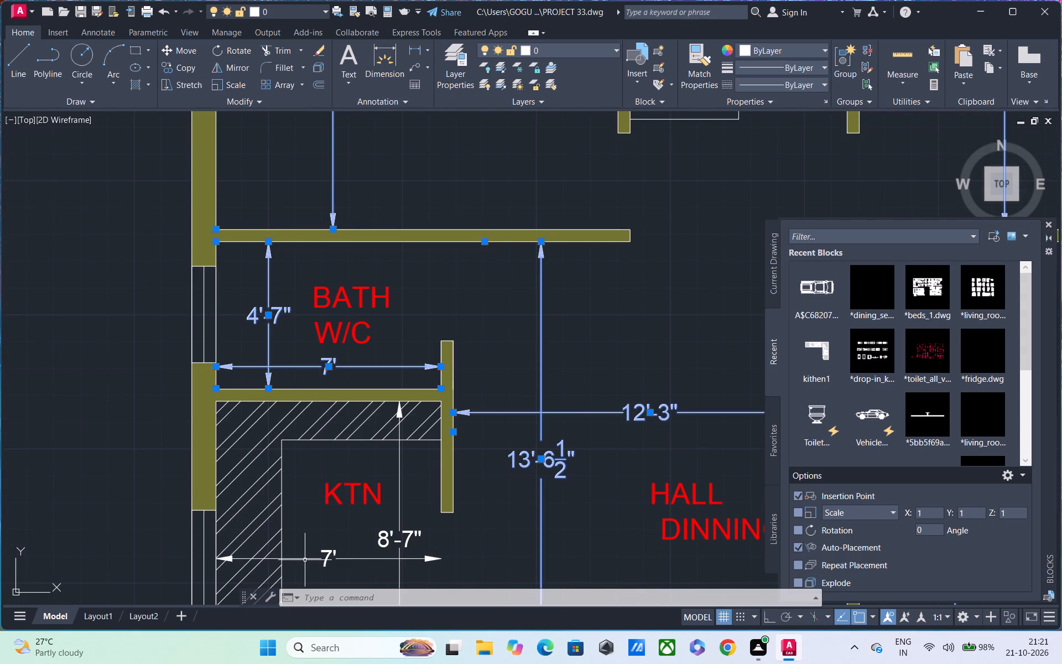
click(305, 560)
click(400, 507)
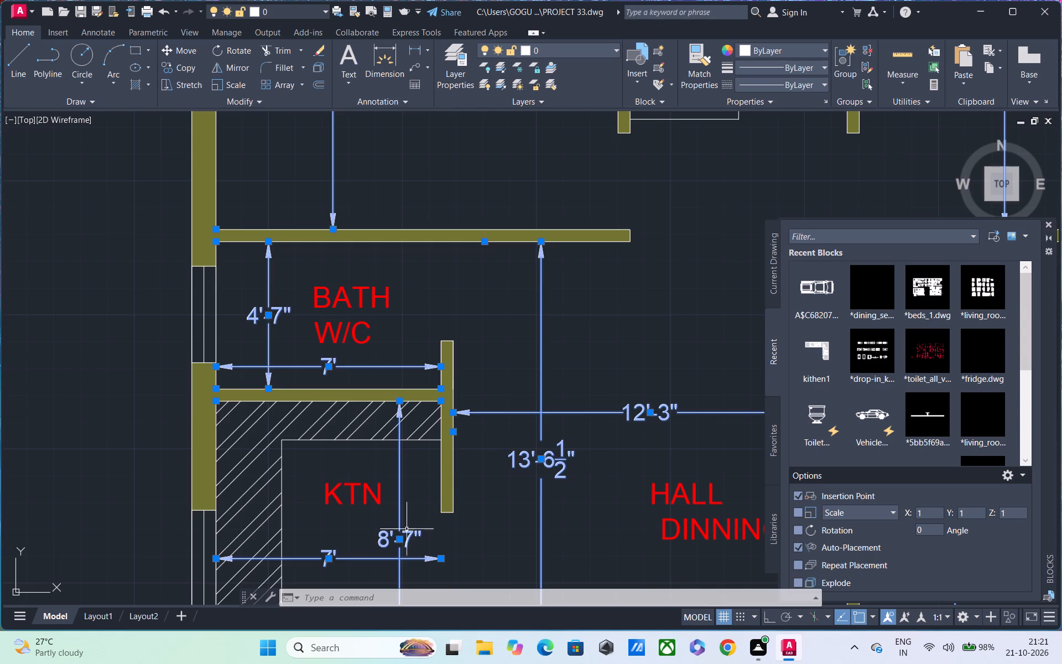
scroll(409, 535, down, 3)
middle_drag(418, 525, 451, 391)
scroll(539, 458, up, 2)
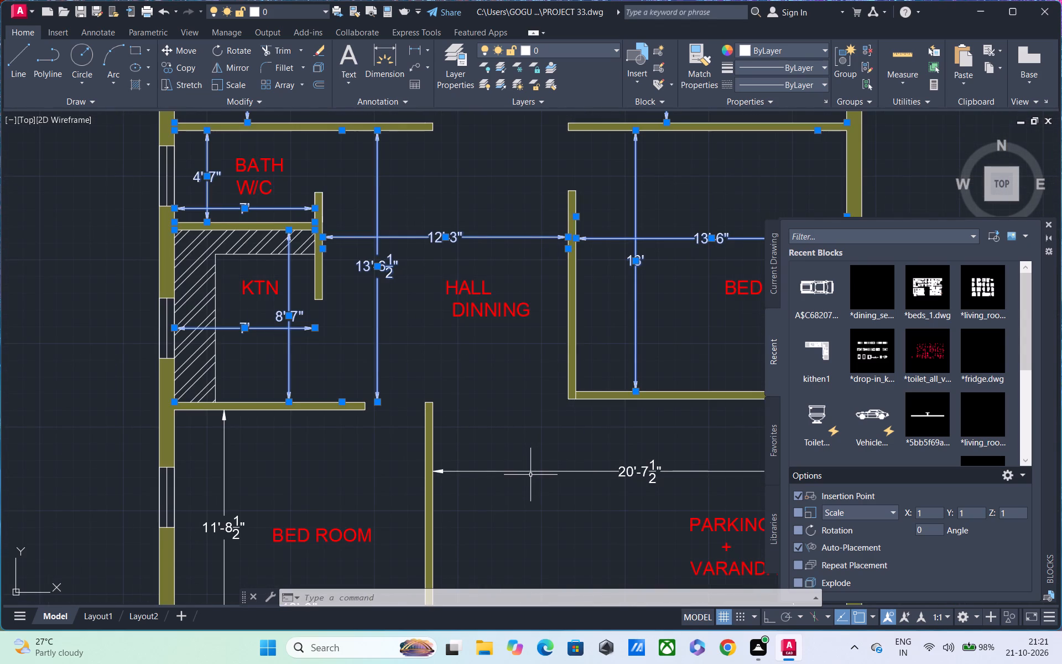
click(532, 471)
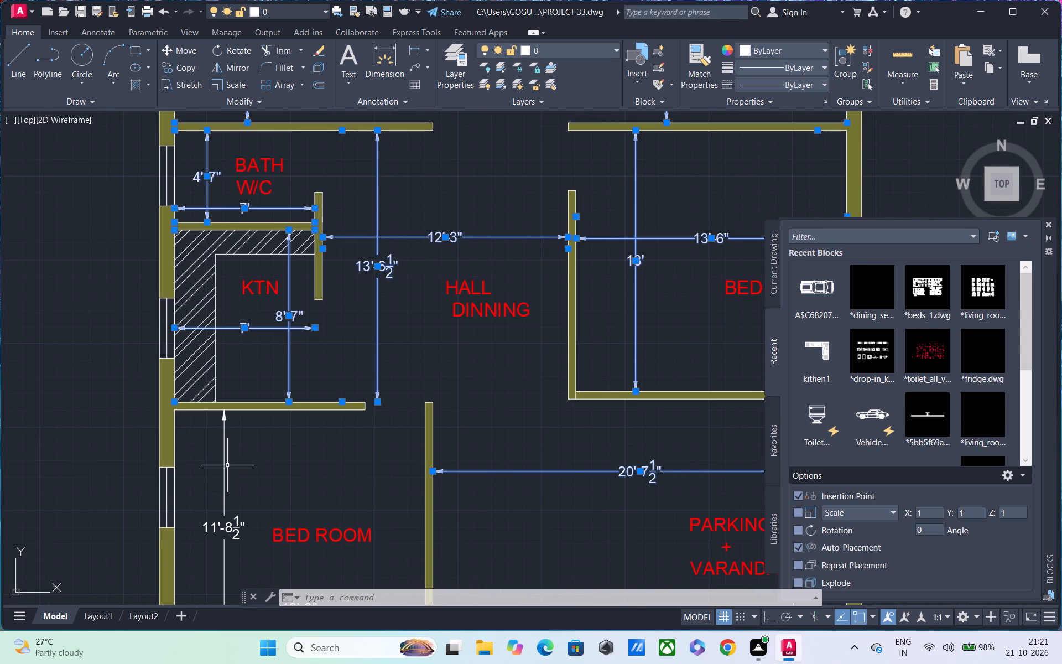
click(225, 458)
middle_drag(282, 513, 403, 397)
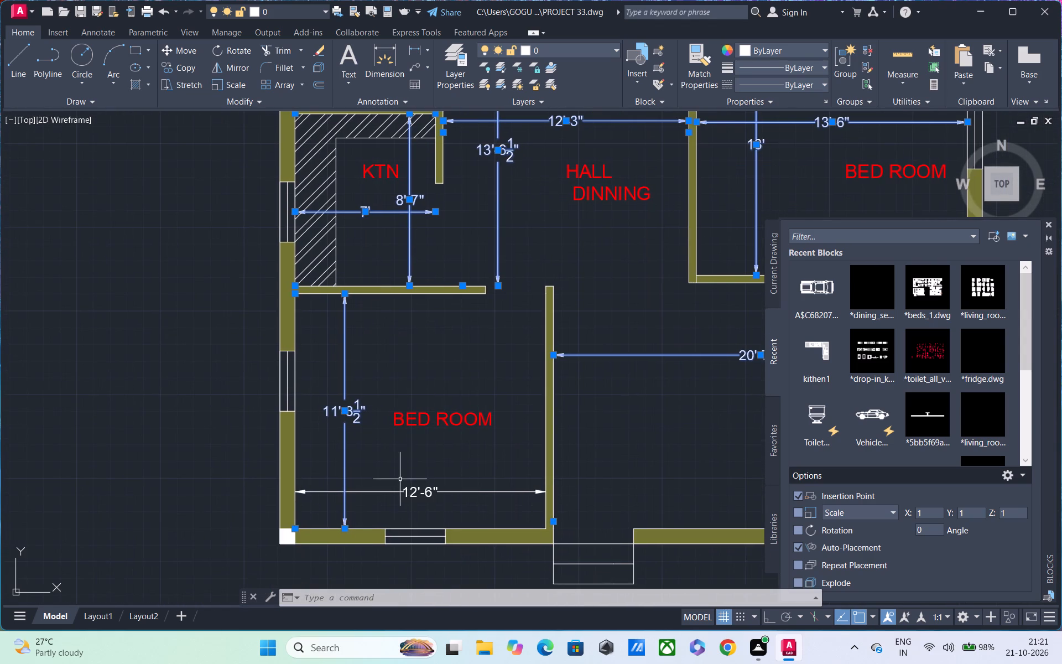
click(389, 494)
scroll(483, 459, down, 1)
middle_drag(466, 478, 188, 551)
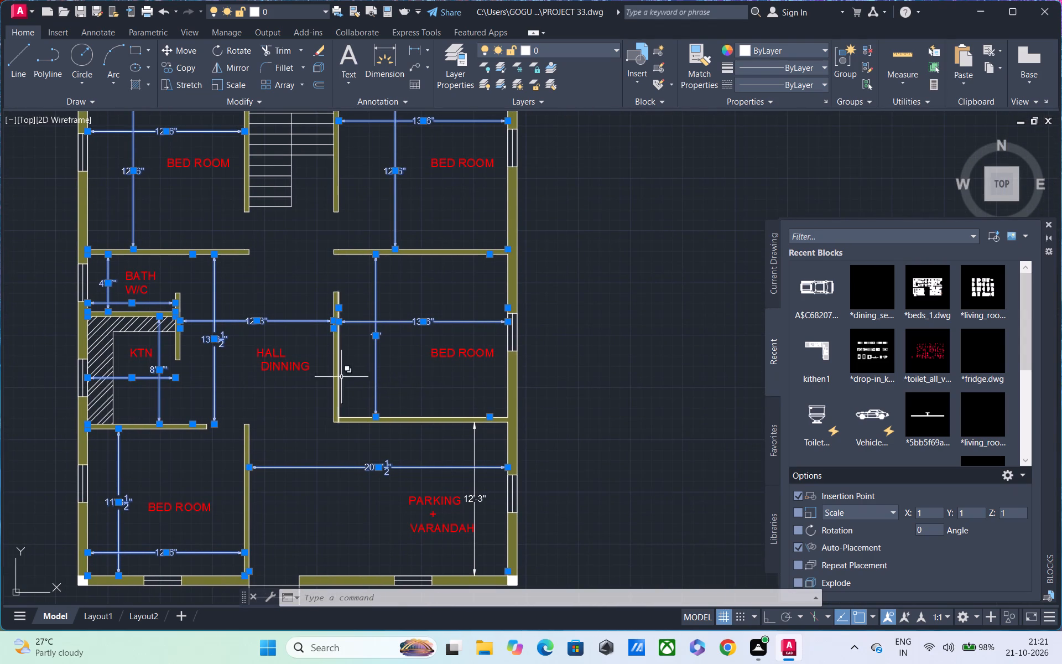
click(476, 439)
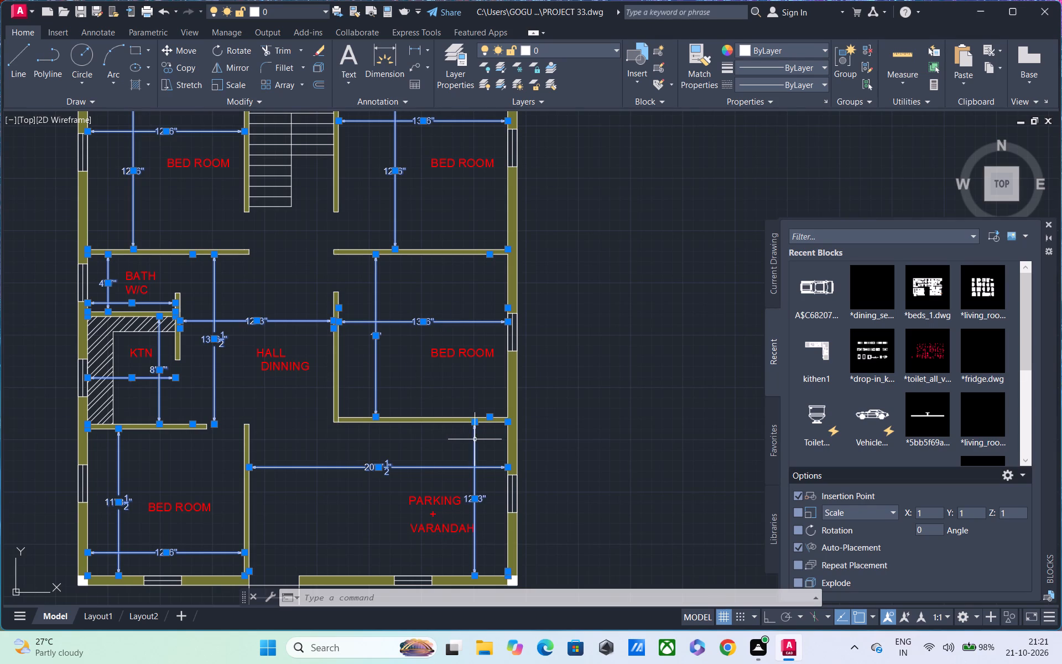
middle_drag(424, 433, 390, 508)
scroll(422, 469, down, 1)
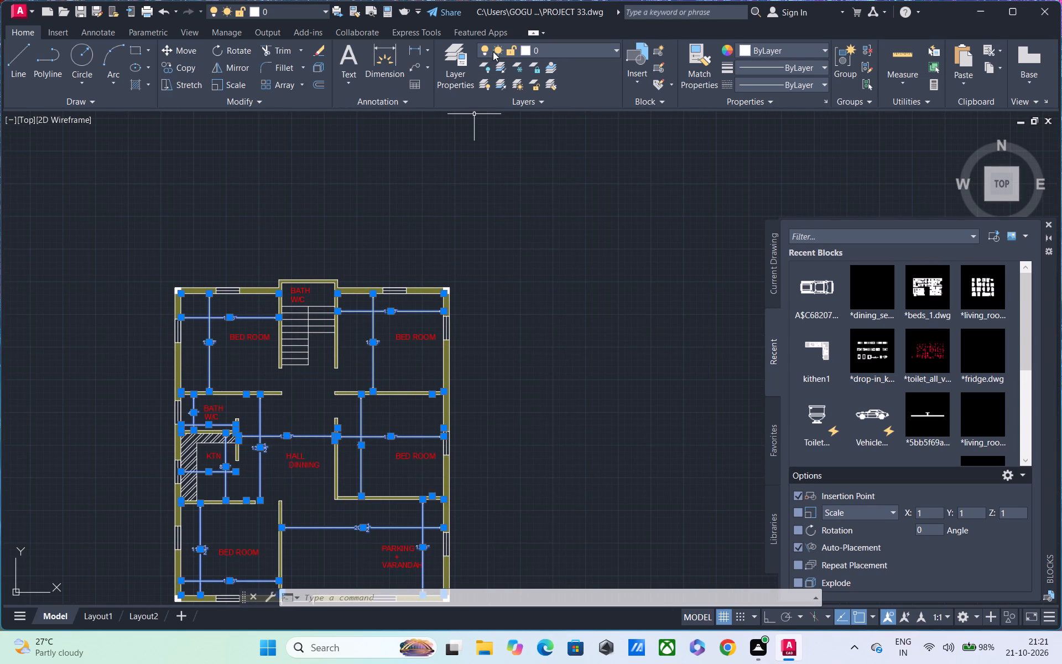
click(551, 50)
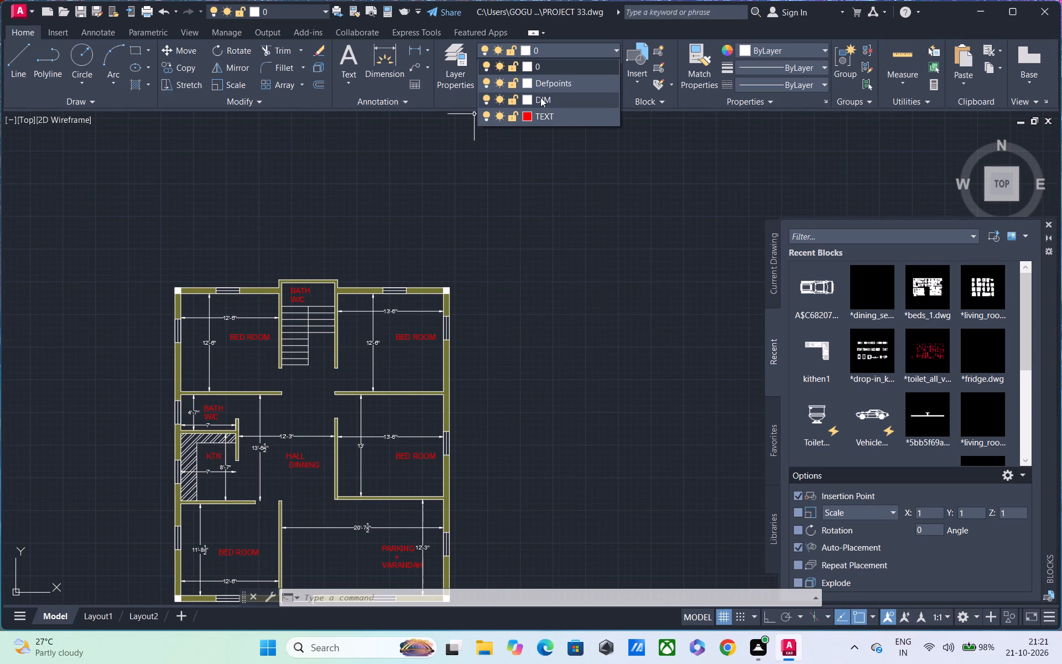
click(540, 97)
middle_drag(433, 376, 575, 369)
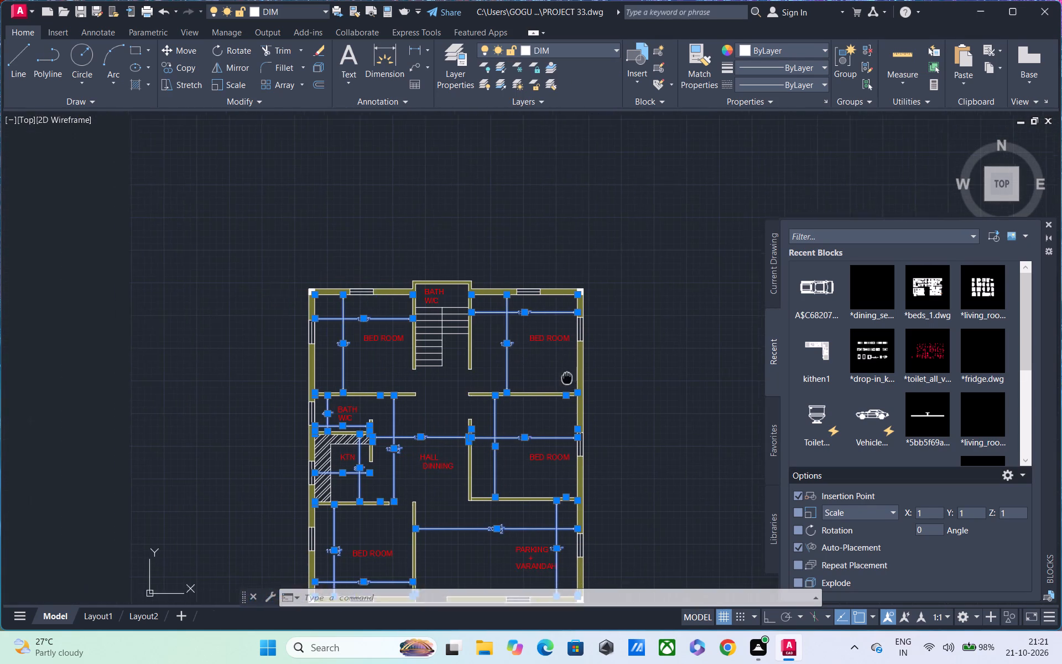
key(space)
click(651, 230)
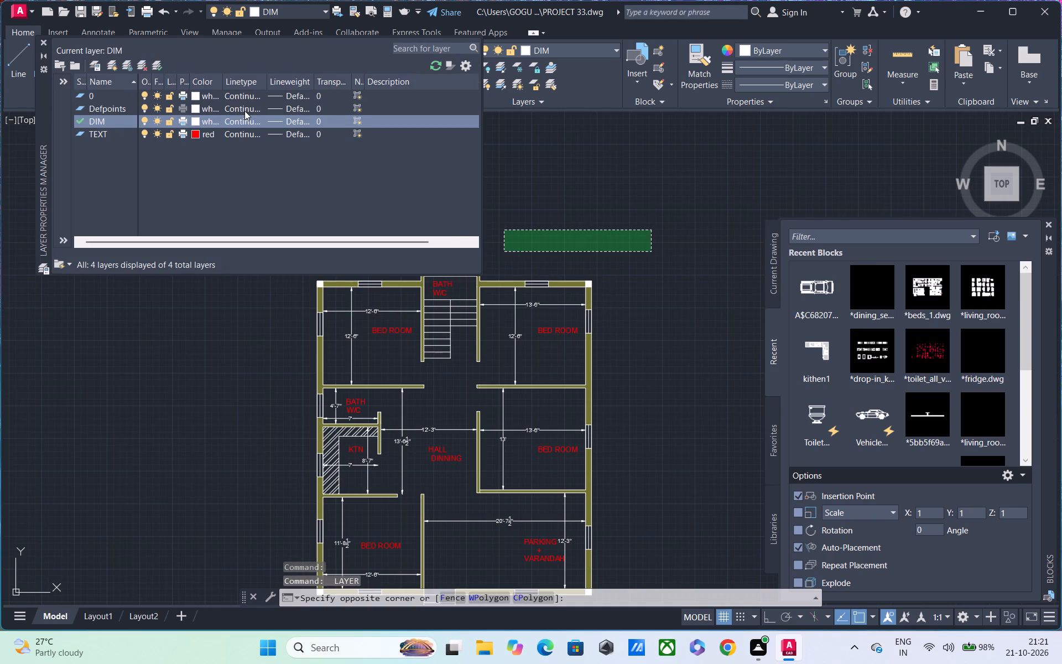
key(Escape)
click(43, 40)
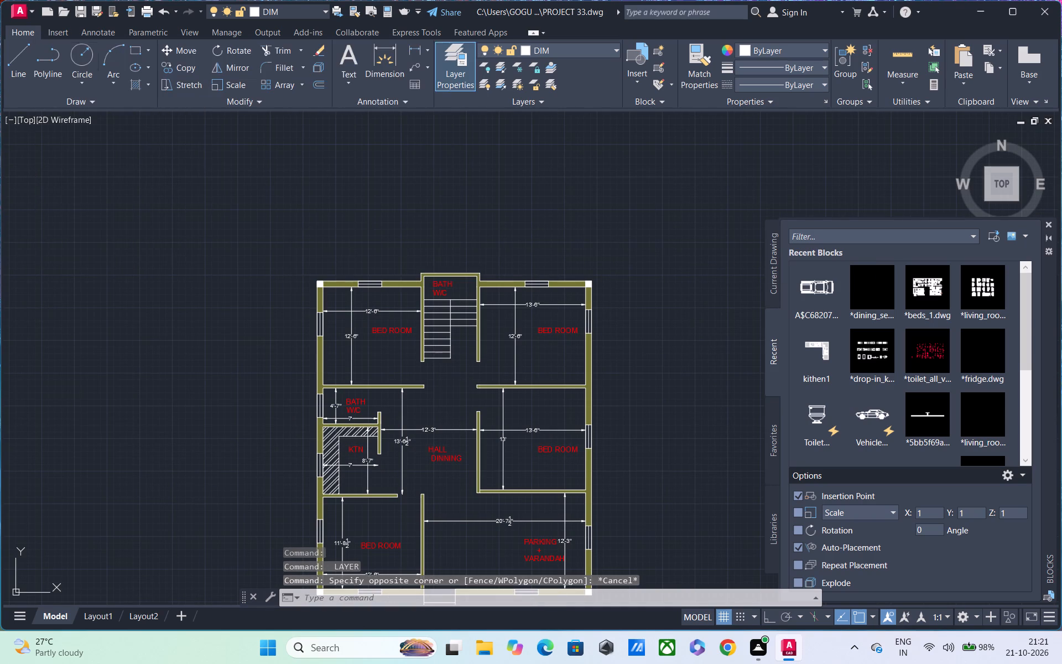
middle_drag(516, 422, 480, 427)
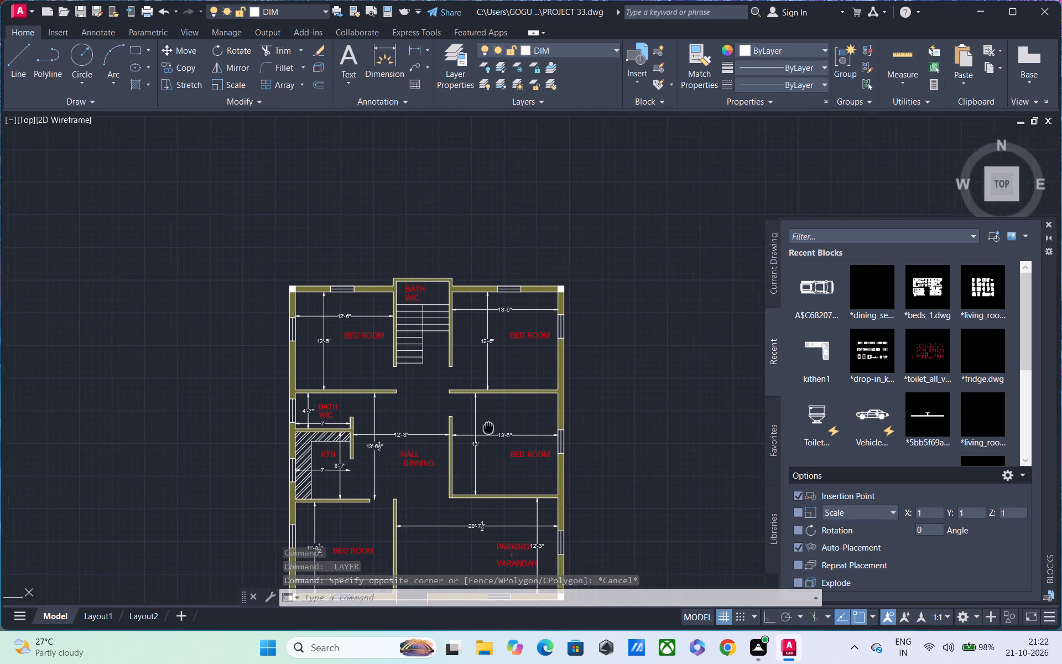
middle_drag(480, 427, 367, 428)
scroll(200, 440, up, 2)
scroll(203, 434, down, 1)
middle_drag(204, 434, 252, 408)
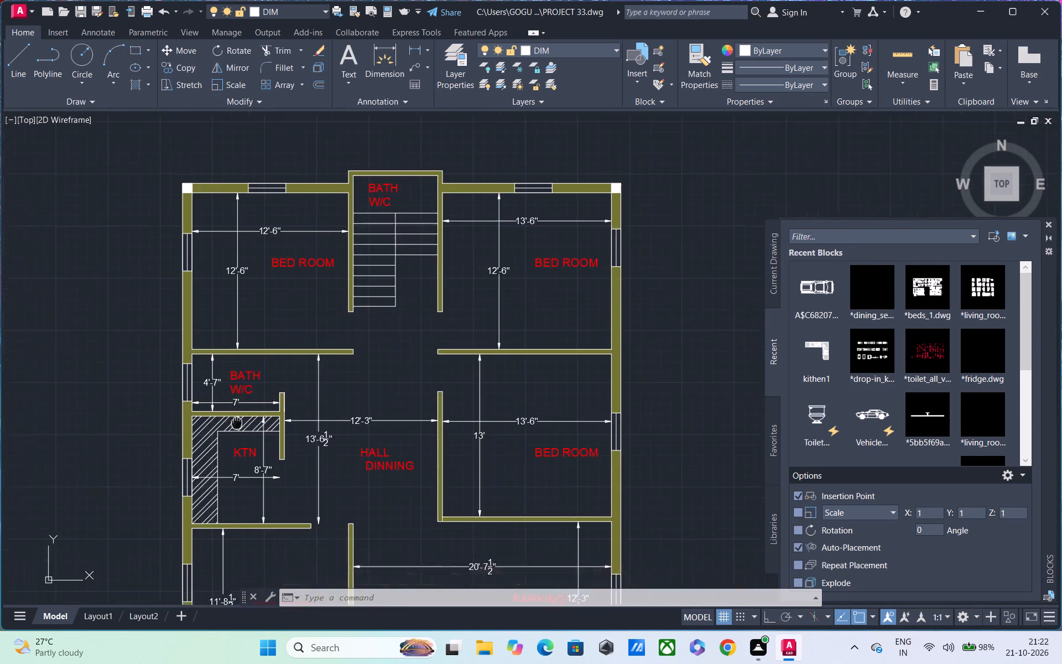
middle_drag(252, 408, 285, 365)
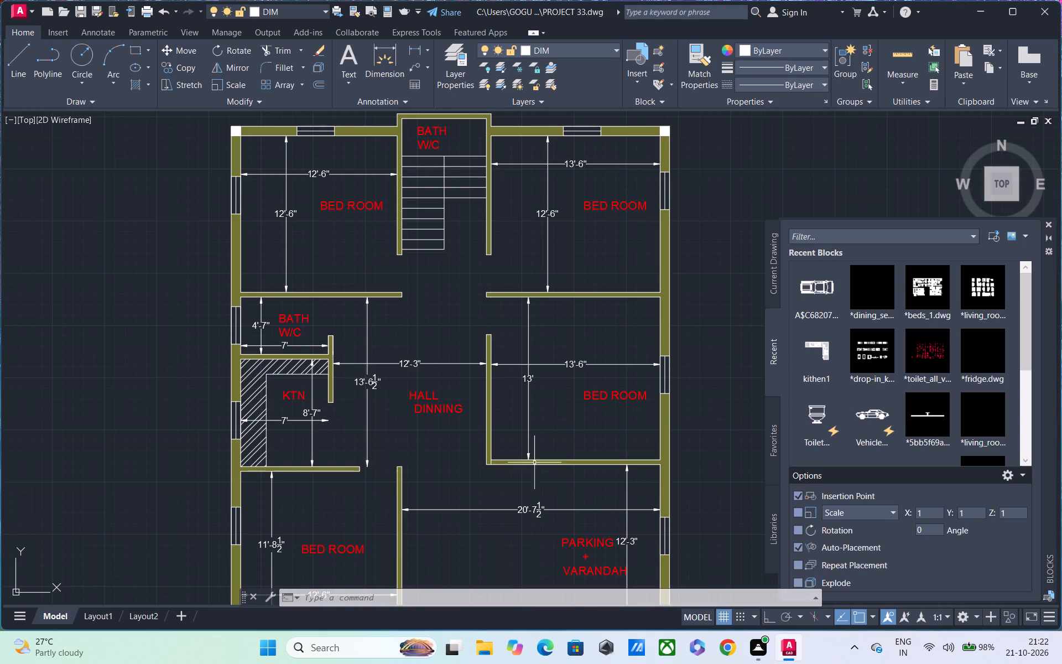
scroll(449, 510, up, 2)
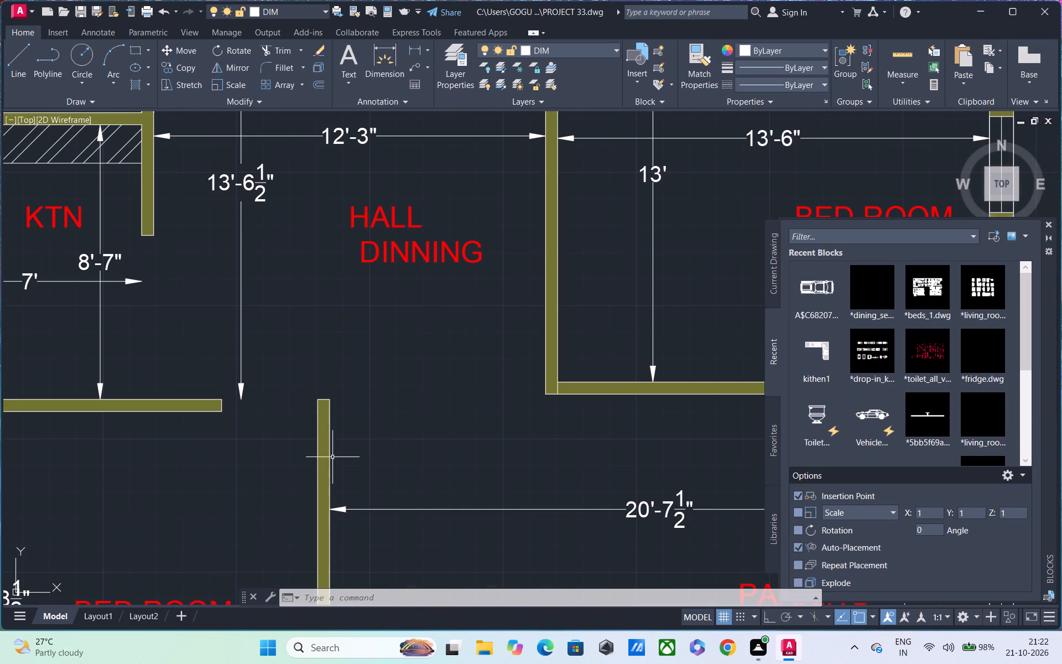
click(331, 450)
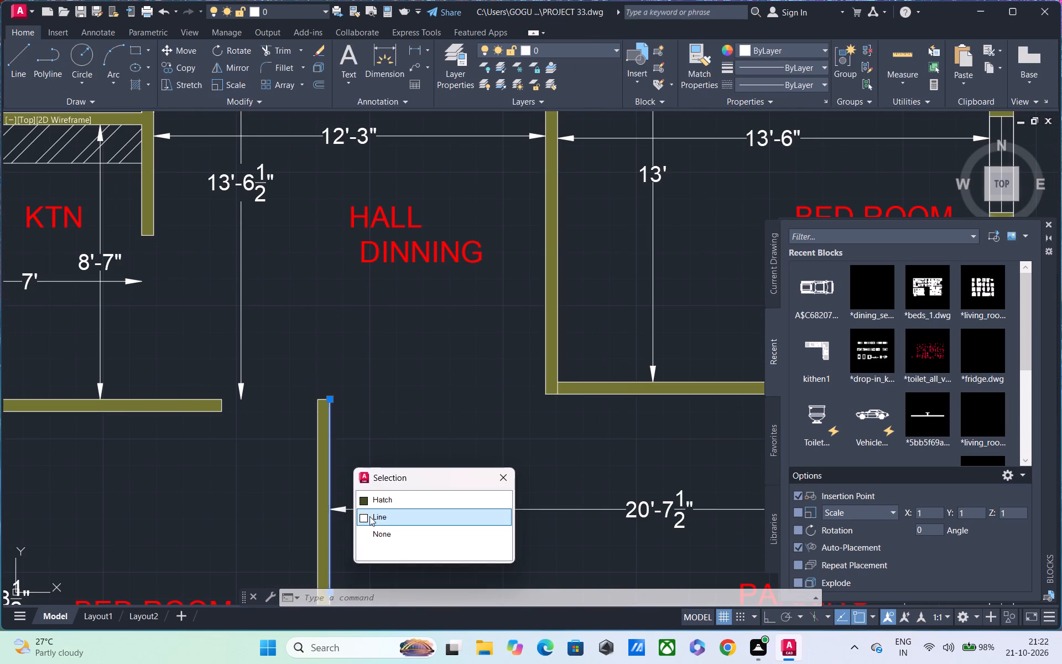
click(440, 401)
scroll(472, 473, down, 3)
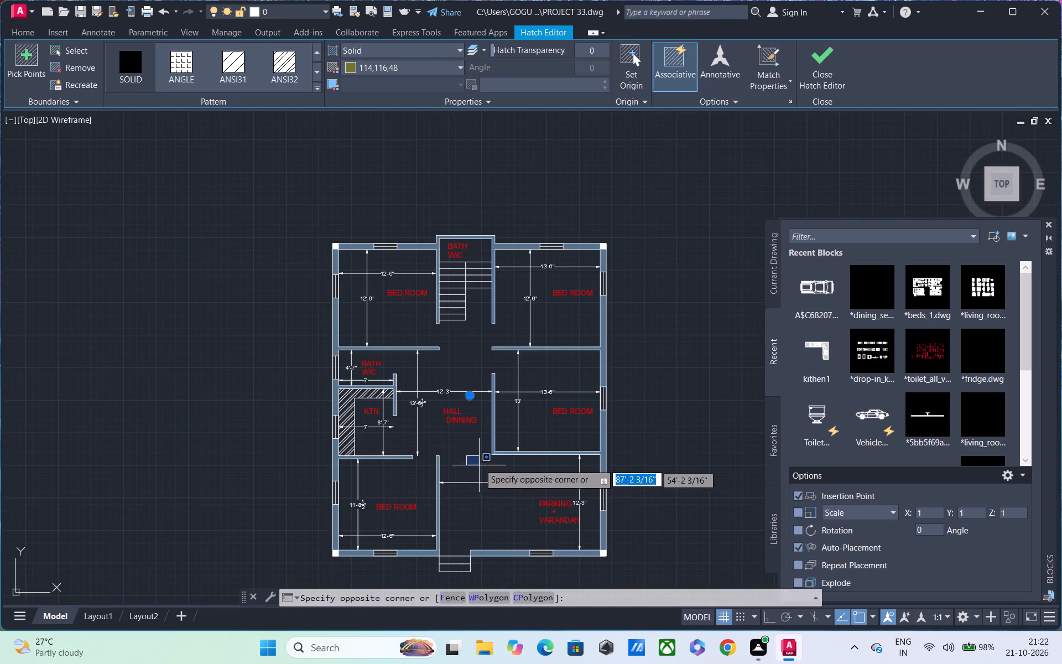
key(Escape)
Create a new layer named WALL and make it the current layer.
key(space)
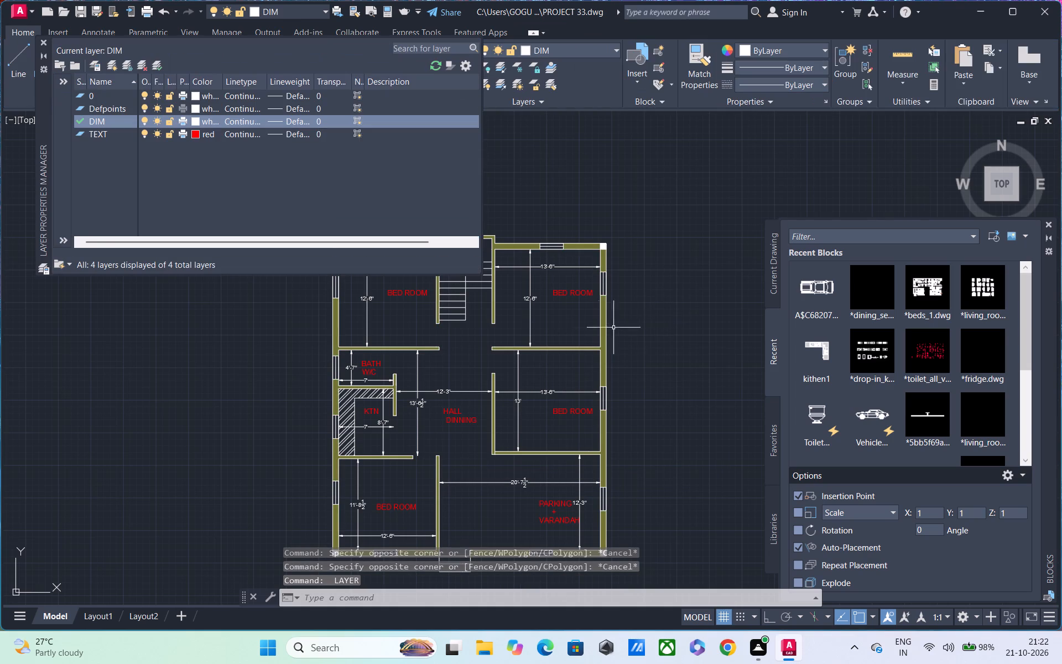
key(space)
click(579, 170)
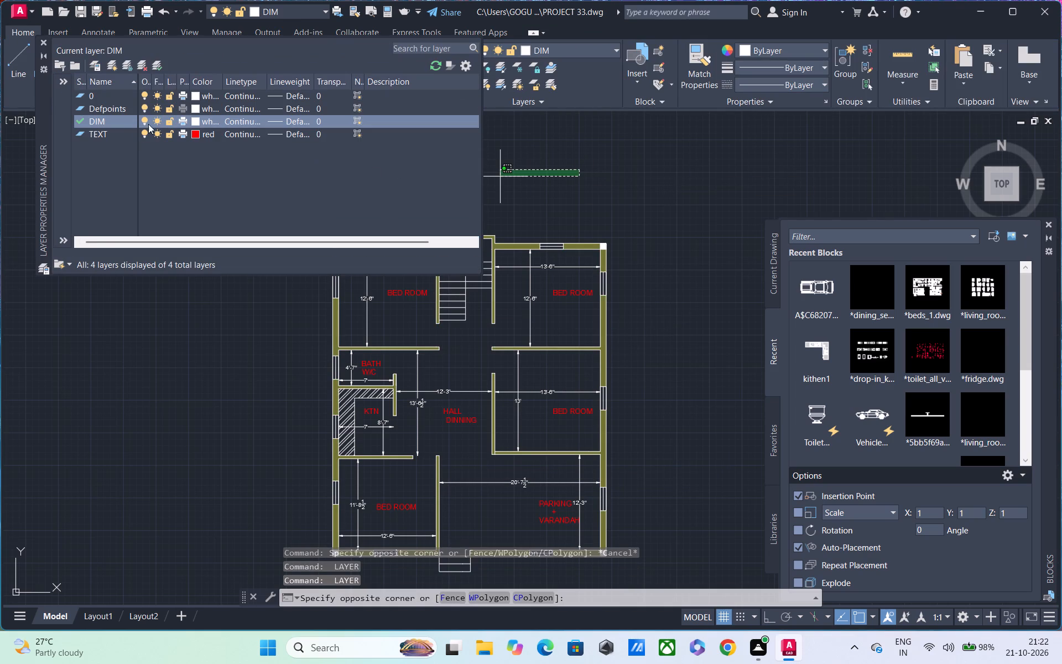
click(111, 65)
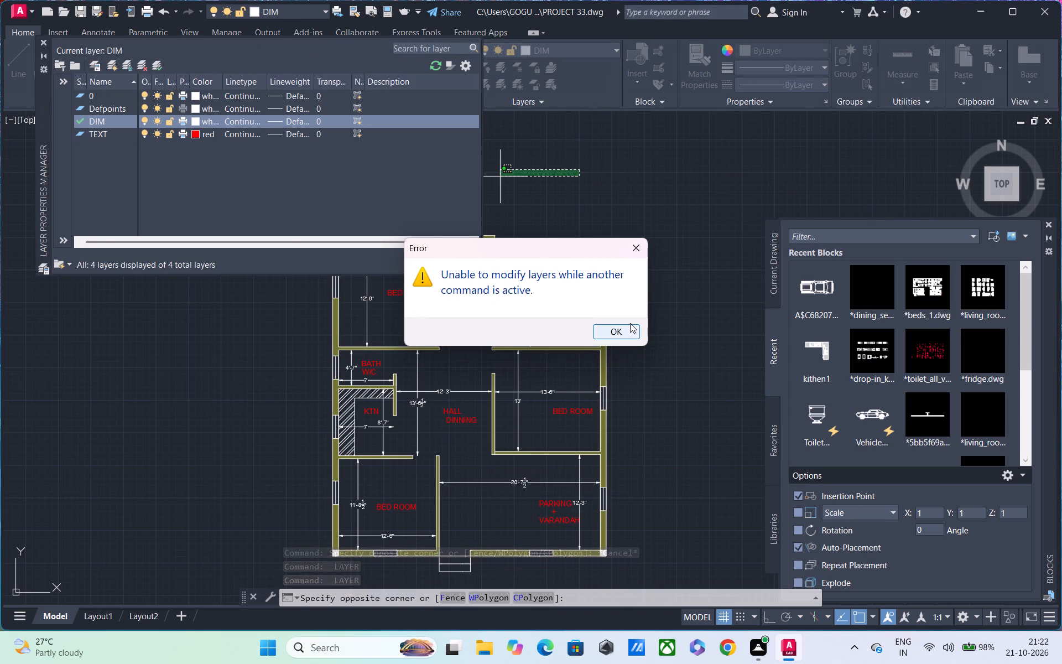
click(630, 323)
click(603, 329)
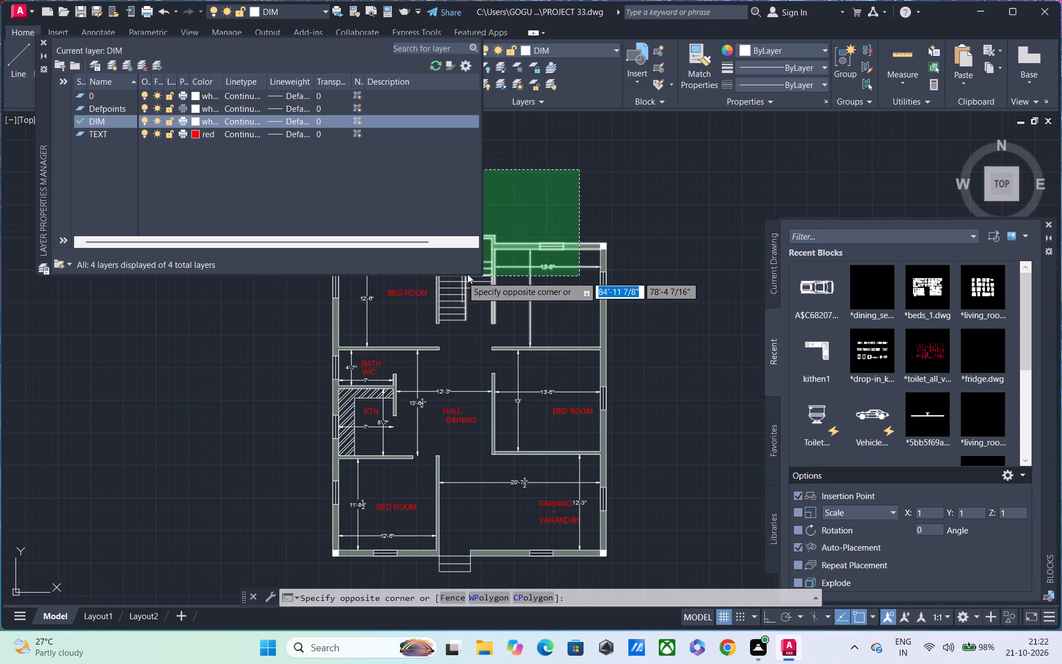
key(space)
key(Escape)
key(Escape)
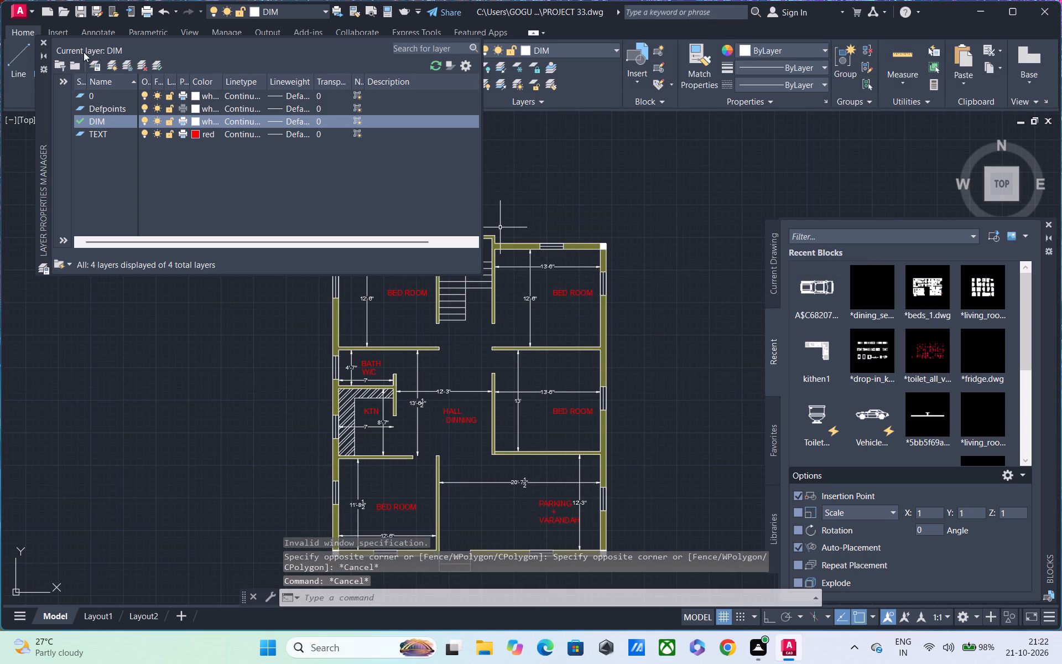
click(114, 64)
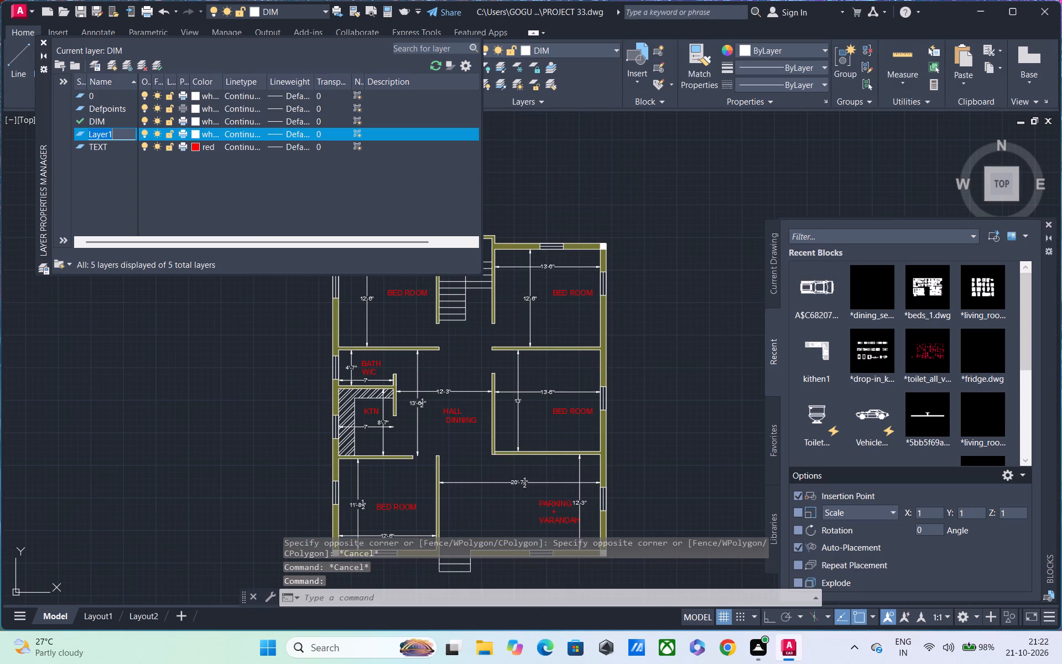
key(BackSpace)
key(BackSpace)
text(WALL)
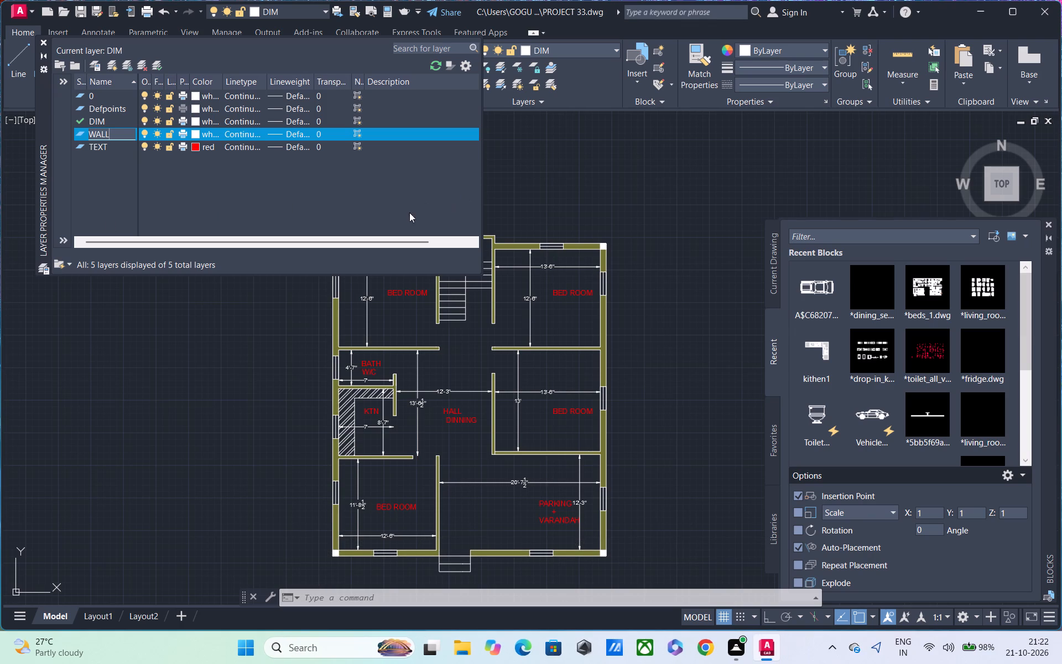
click(157, 66)
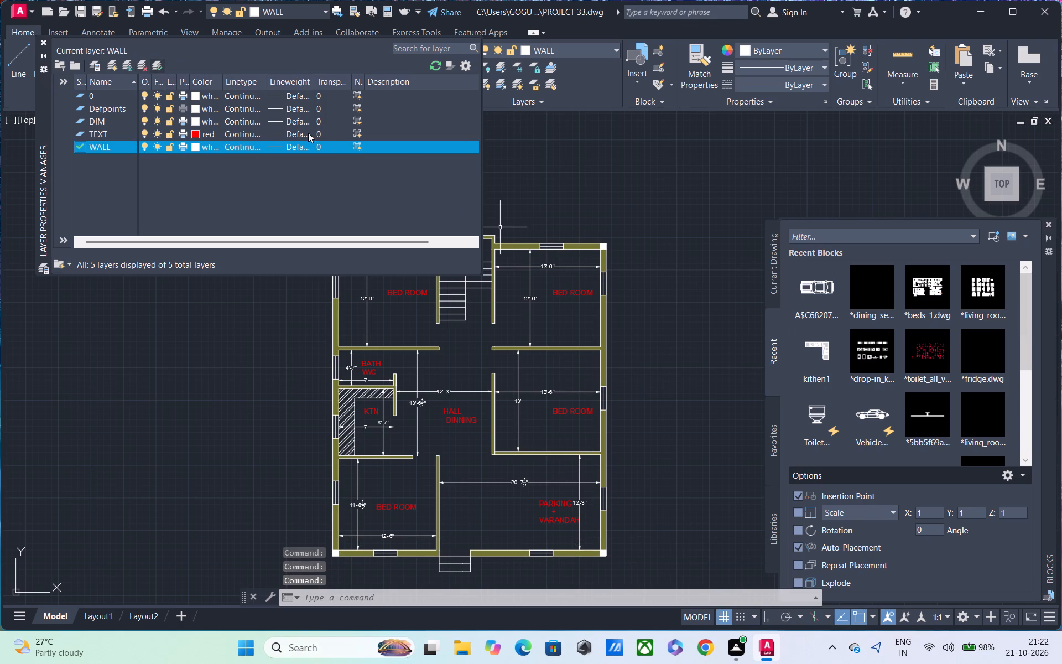
Close the layer manager.
key(c)
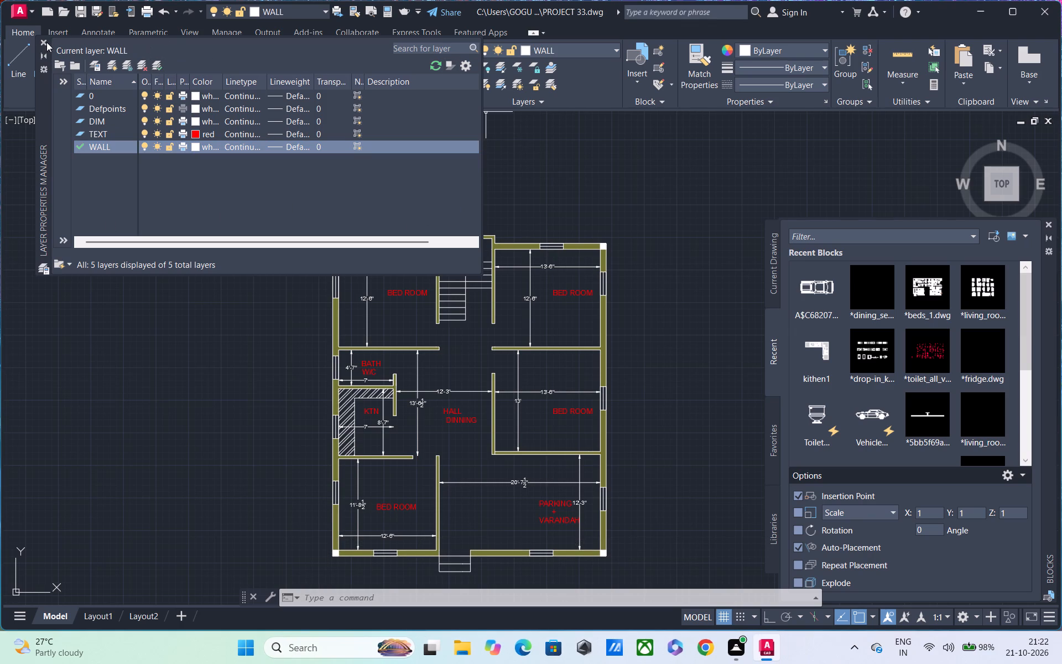
click(45, 43)
Select the outer outline lines of the external walls on all four sides, including the top line of the staircase projection.
scroll(425, 281, up, 2)
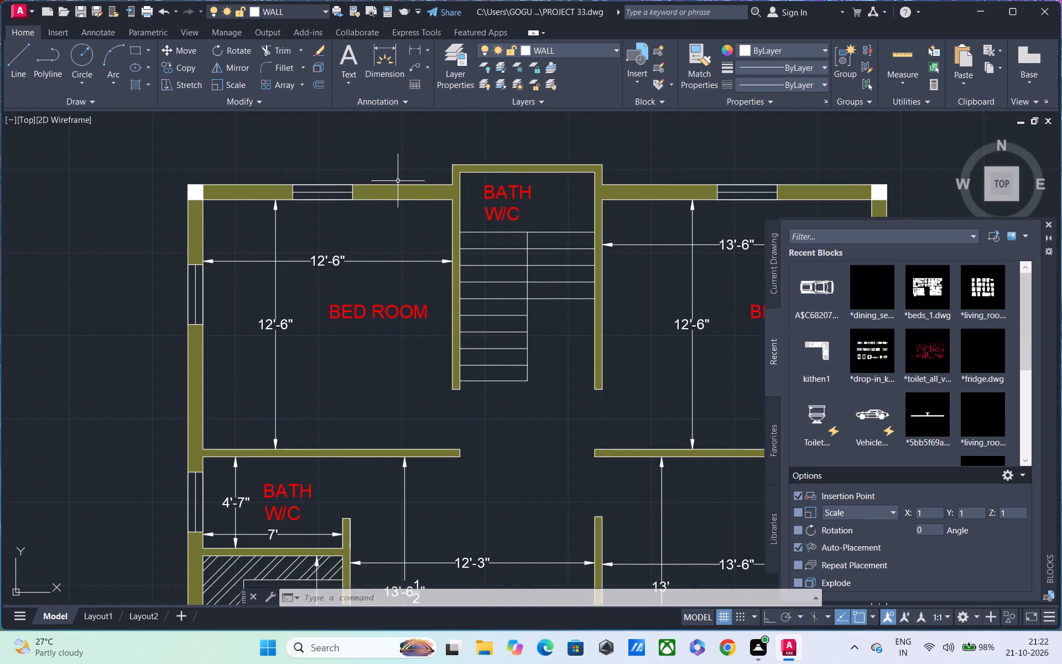
click(397, 183)
click(419, 228)
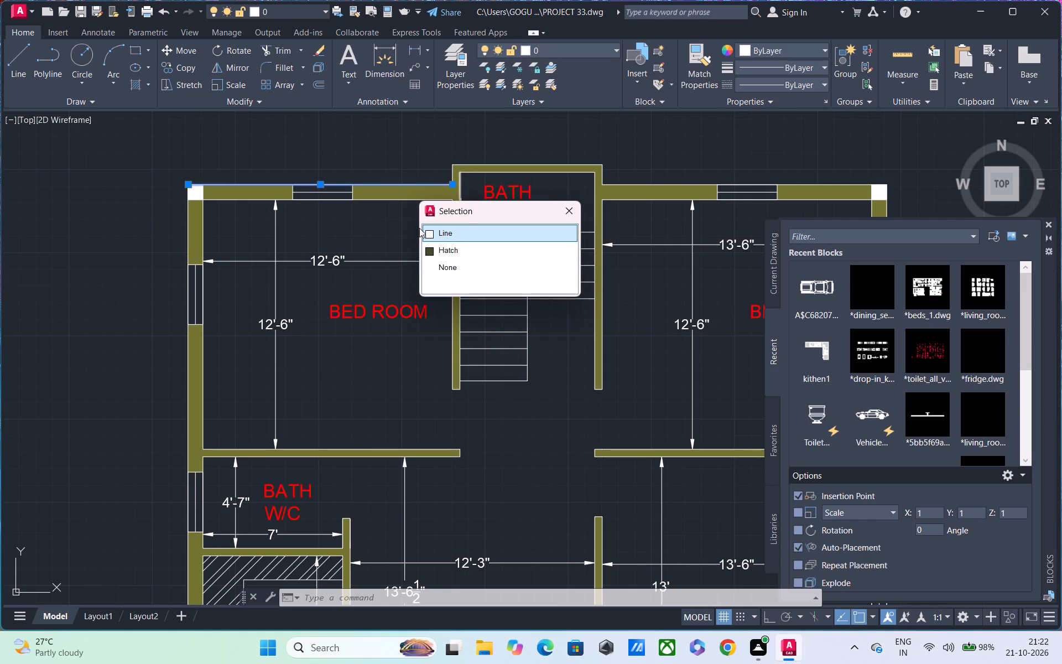
click(434, 232)
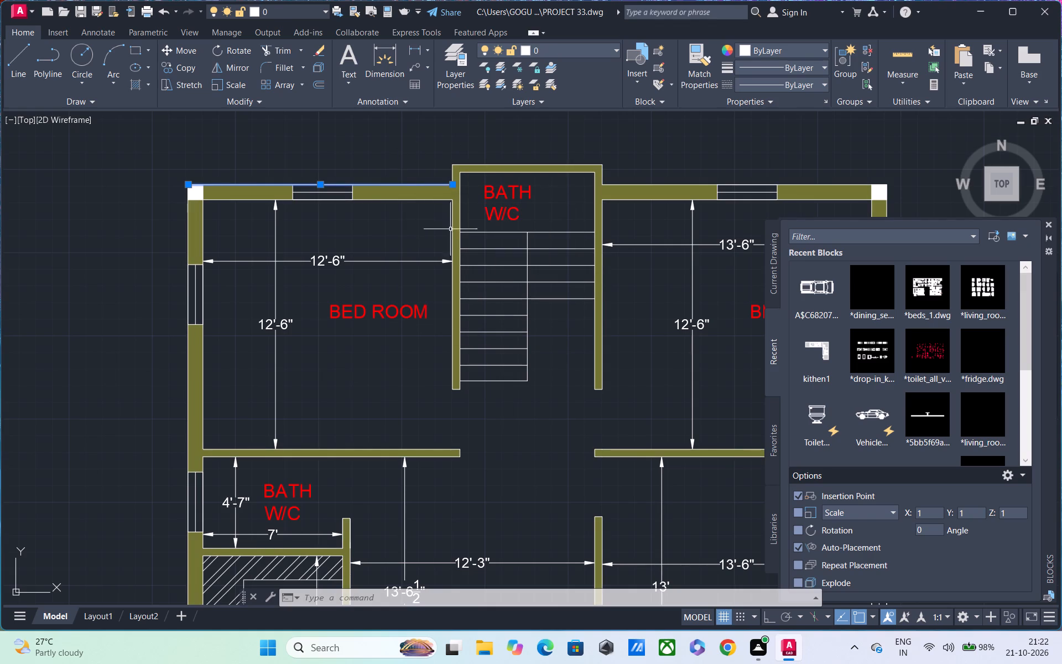
click(481, 164)
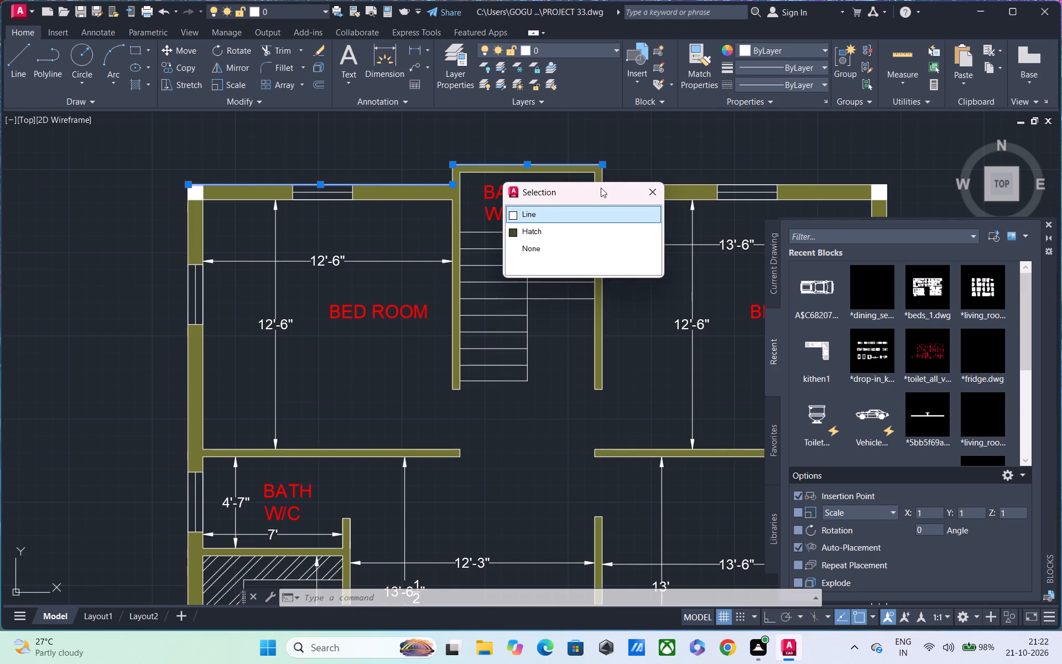
click(678, 183)
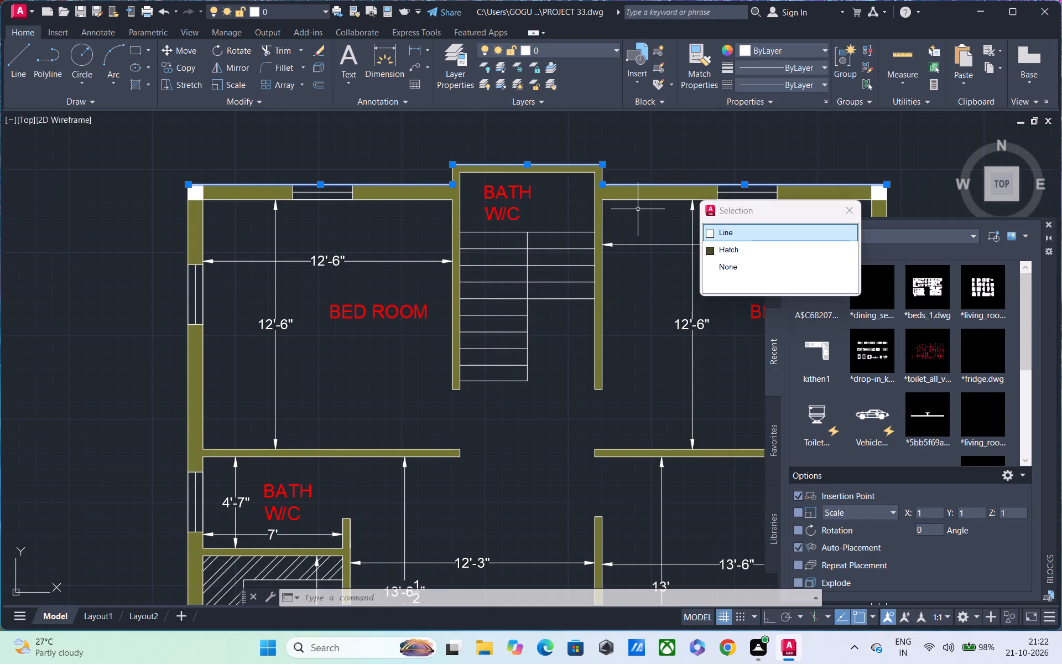
middle_drag(638, 209, 648, 172)
middle_drag(636, 176, 165, 194)
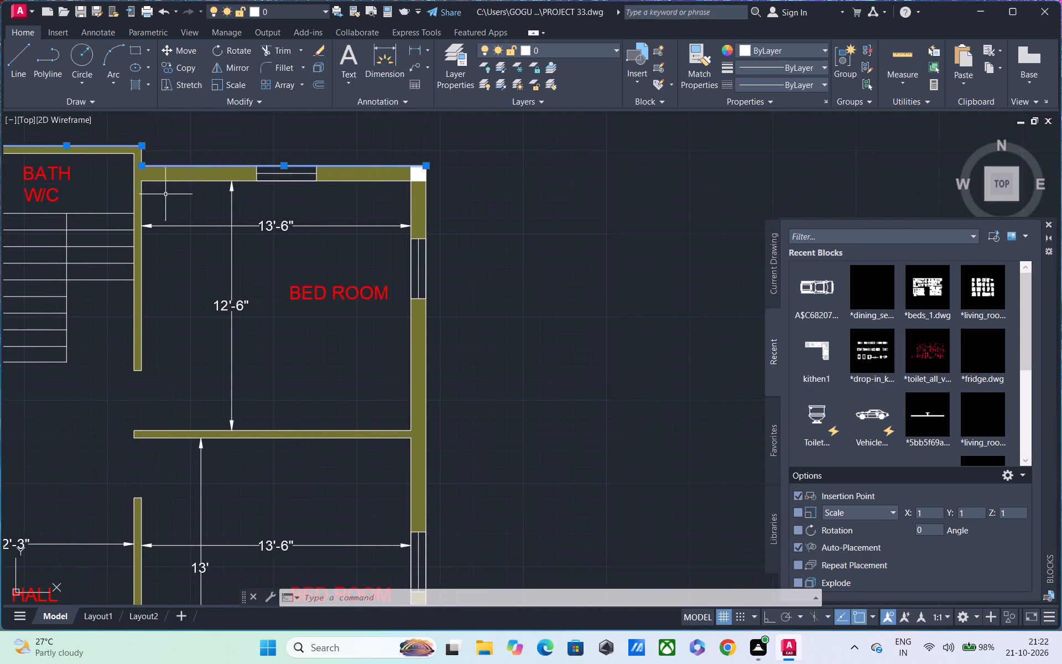
click(426, 208)
middle_drag(381, 320, 384, 152)
middle_drag(399, 446, 414, 201)
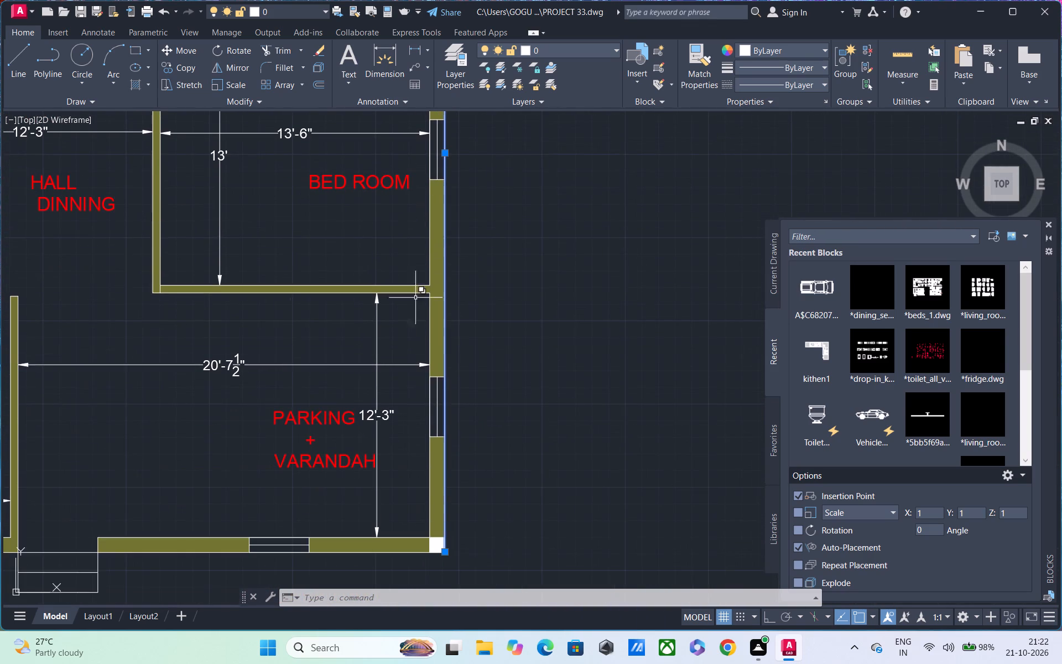
middle_drag(414, 394, 414, 305)
click(355, 463)
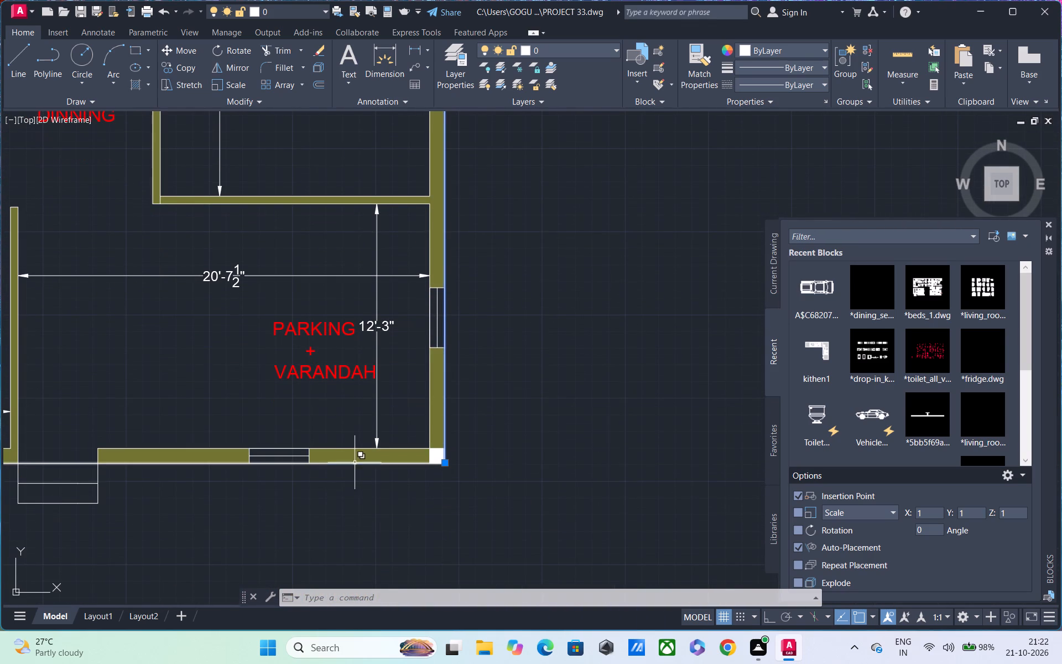
middle_drag(149, 464, 395, 453)
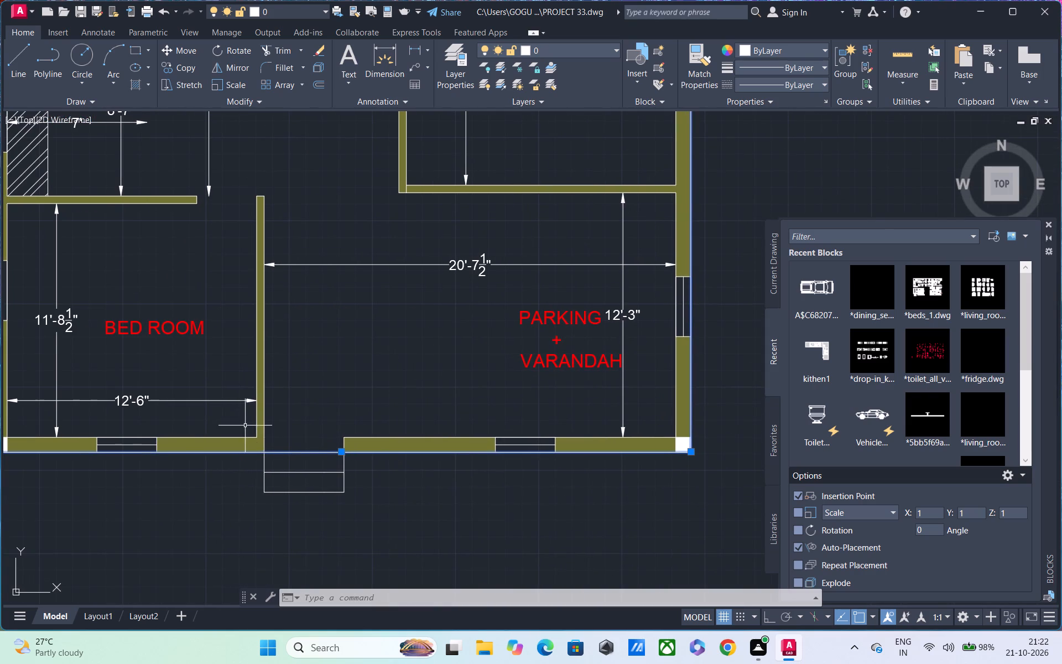
scroll(246, 426, down, 1)
middle_drag(473, 450, 645, 459)
scroll(249, 409, up, 2)
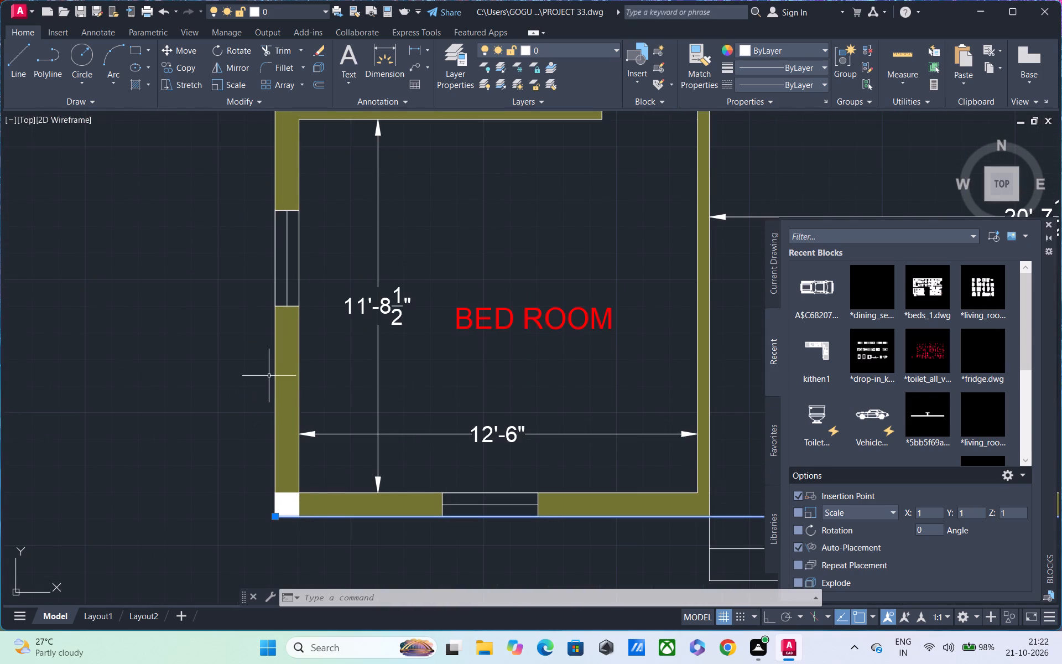
click(277, 362)
Add to the selection the west wall's inner lines from upper to lower bedroom, and the upper line of the bedroom–bath partition.
middle_drag(277, 383, 277, 539)
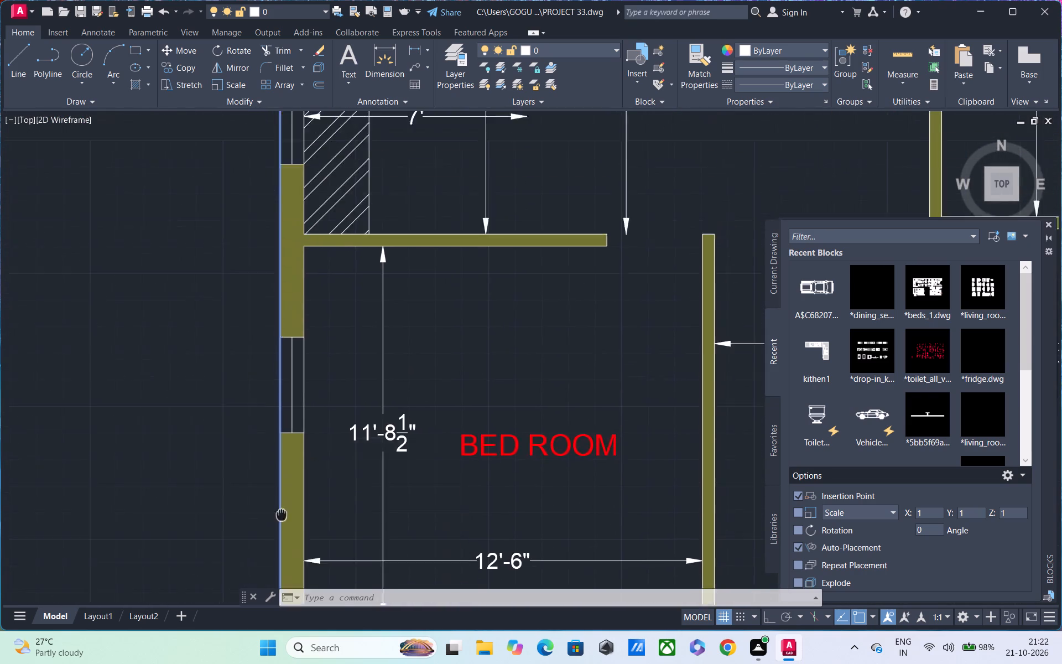
middle_drag(277, 539, 244, 622)
scroll(234, 375, down, 2)
middle_drag(235, 382, 213, 540)
scroll(225, 318, up, 2)
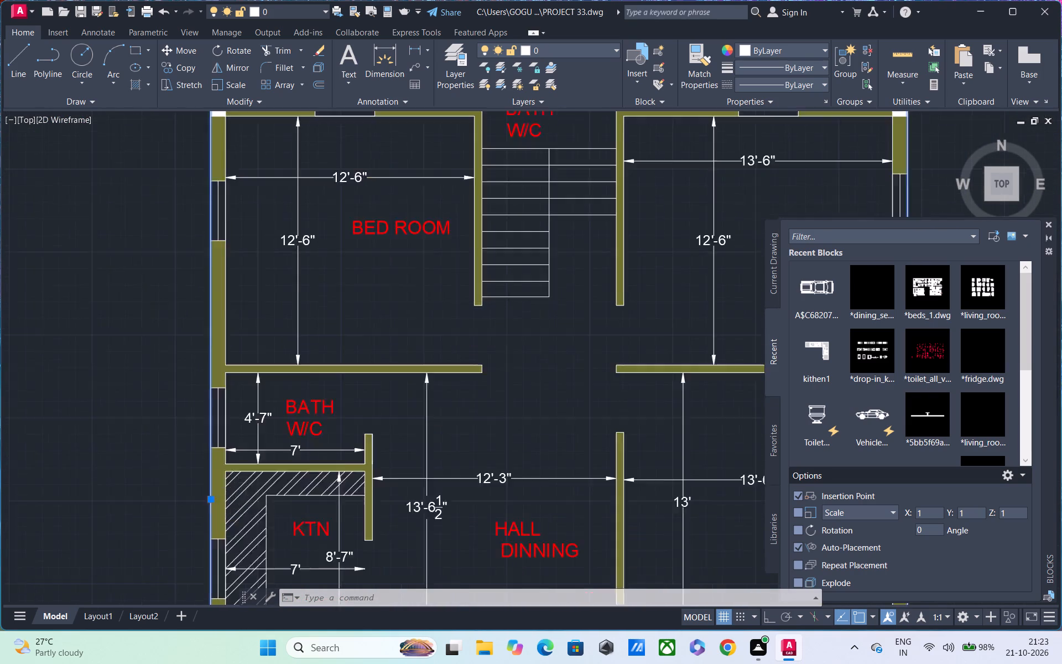
click(226, 304)
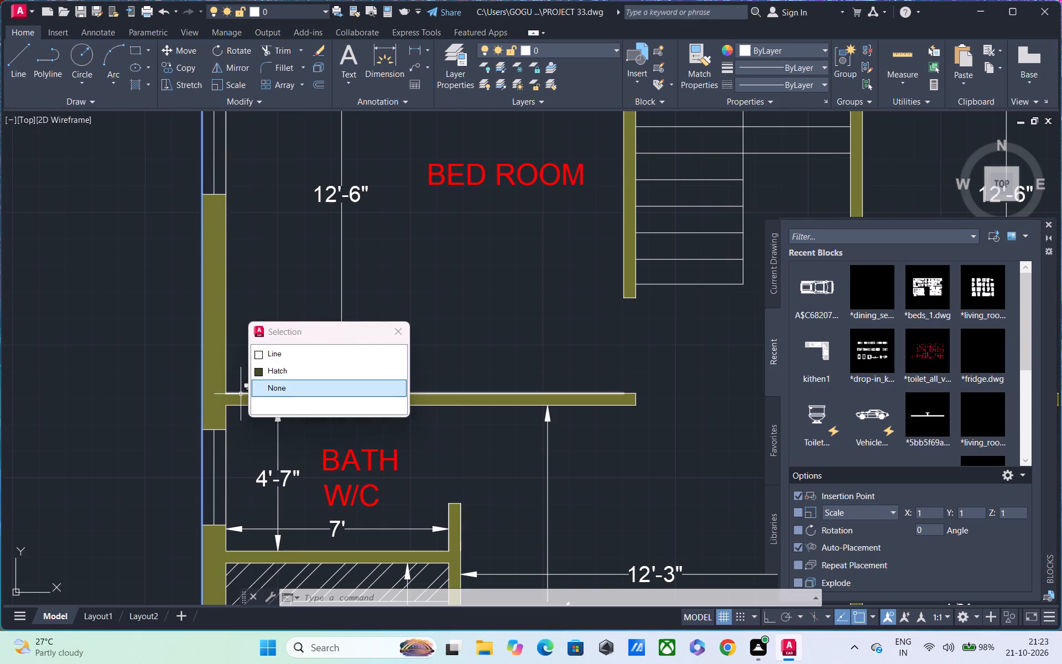
middle_drag(220, 371, 233, 261)
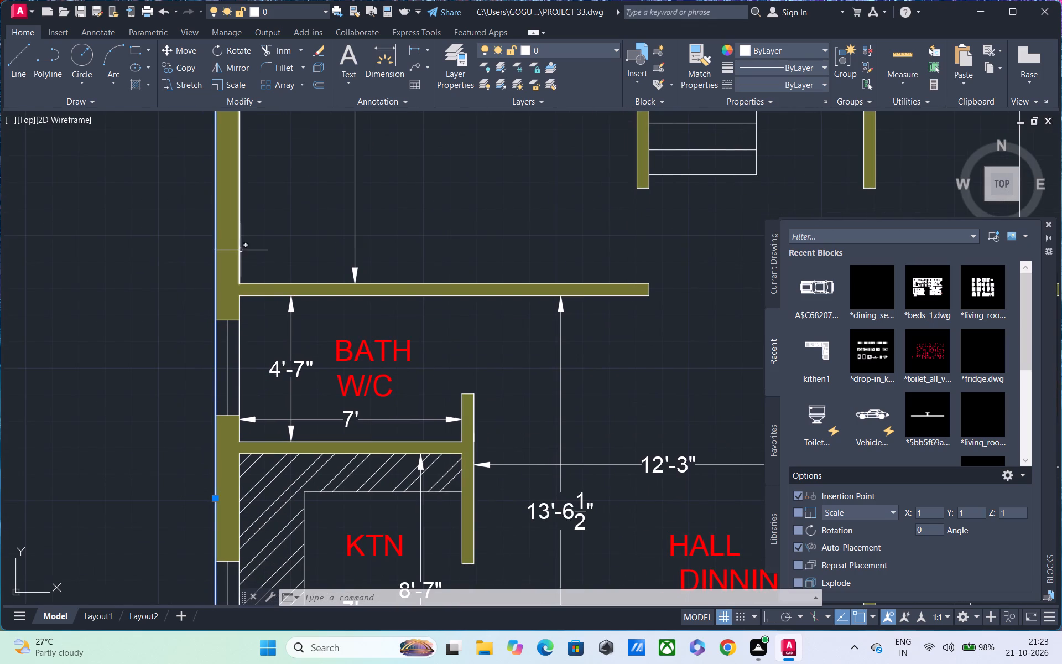
click(241, 248)
middle_drag(249, 293, 254, 191)
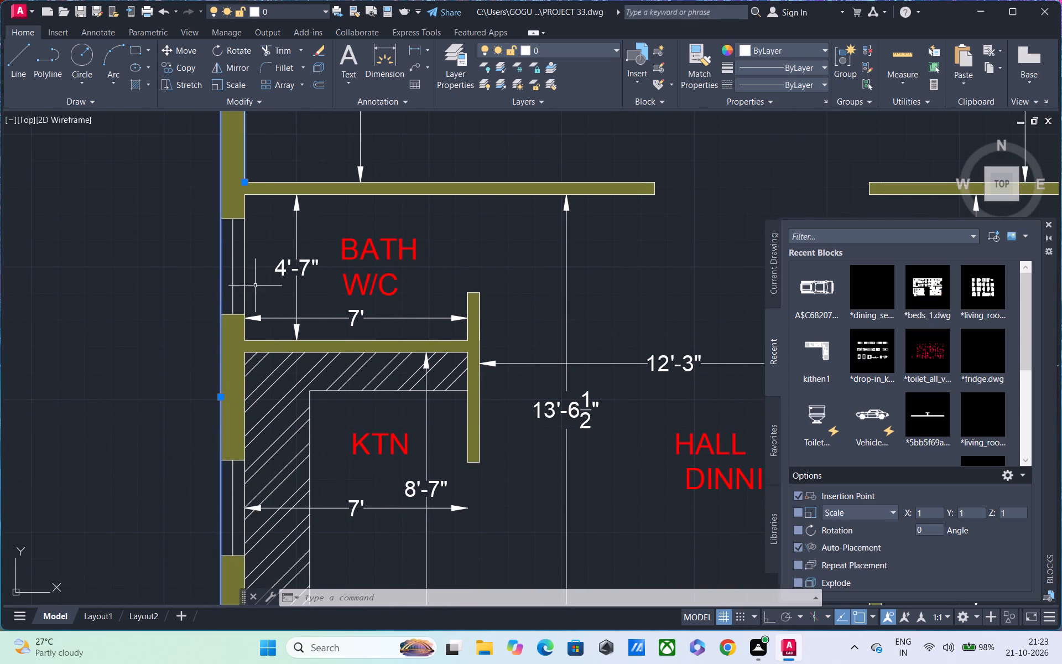
click(279, 183)
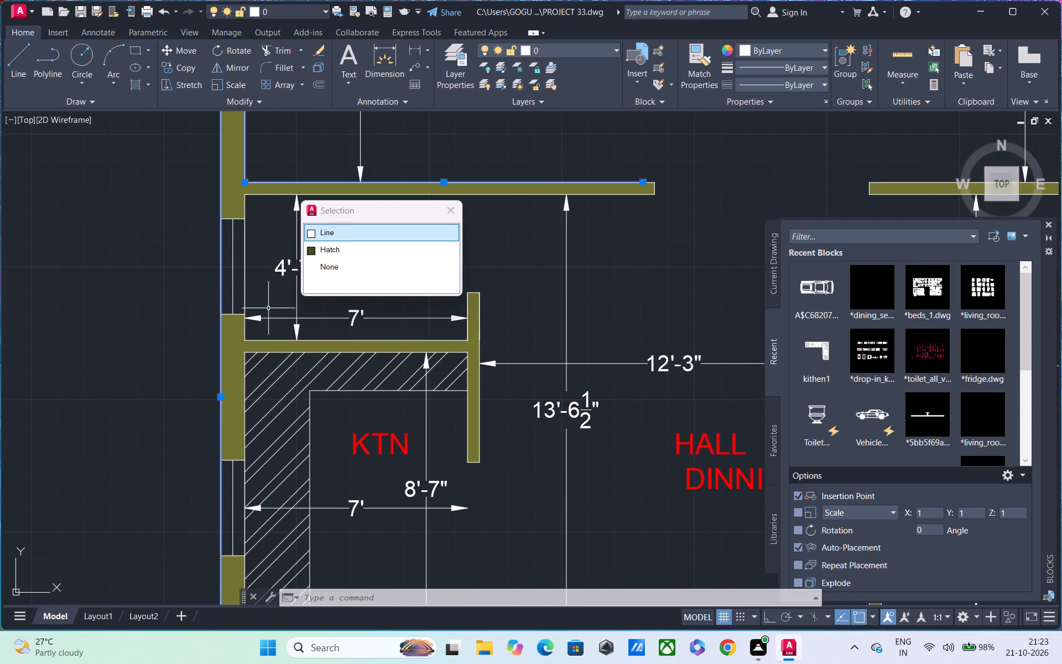
click(246, 205)
middle_drag(247, 361, 251, 253)
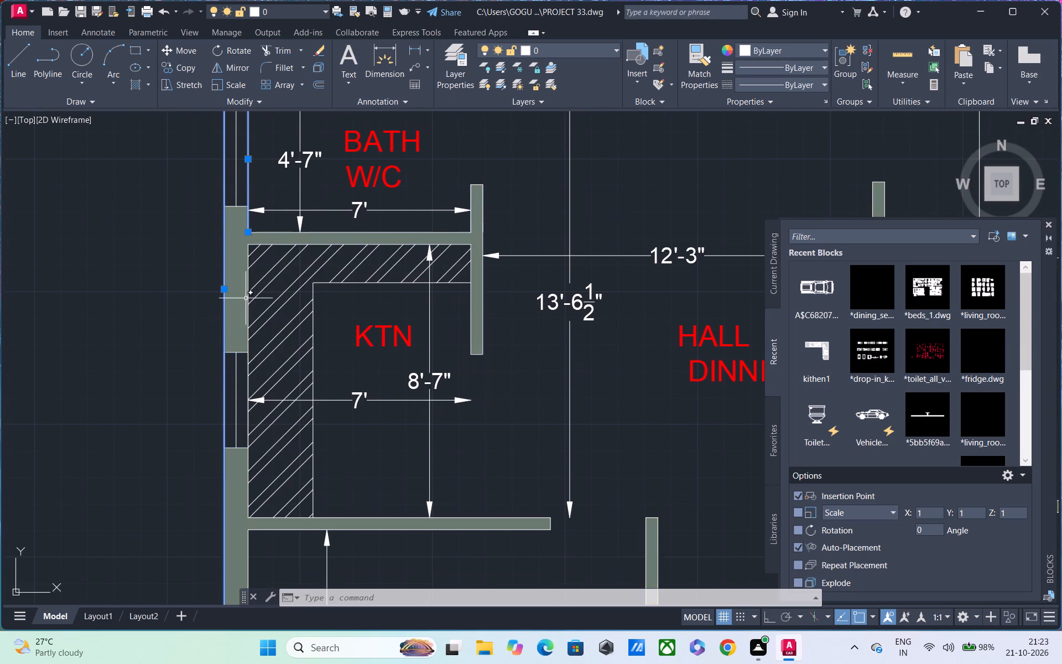
click(247, 317)
middle_drag(243, 356, 244, 327)
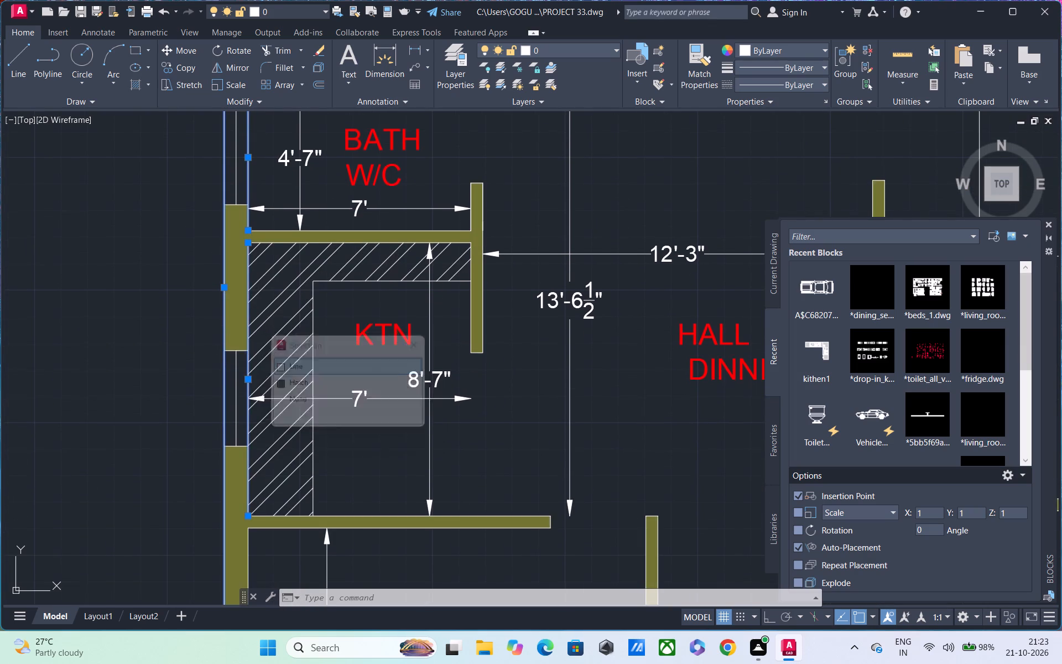
middle_drag(244, 327, 247, 231)
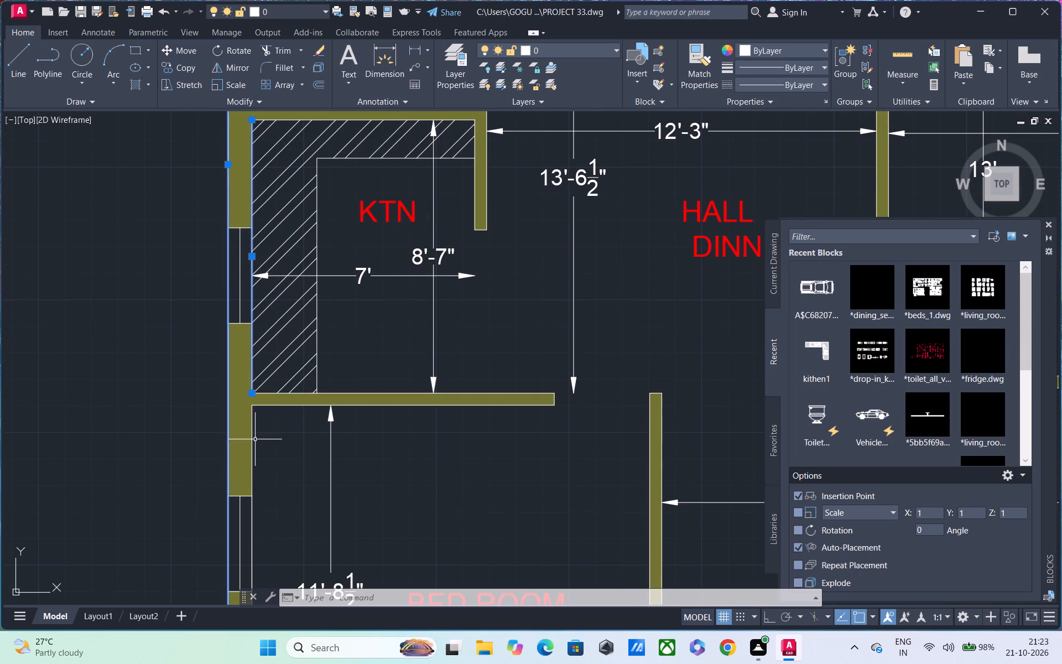
click(253, 444)
Add both lines of the KTN–lower bedroom partition and both lines of the BATH W/C–KTN partition to the selection.
scroll(253, 445, down, 1)
middle_drag(252, 446, 290, 151)
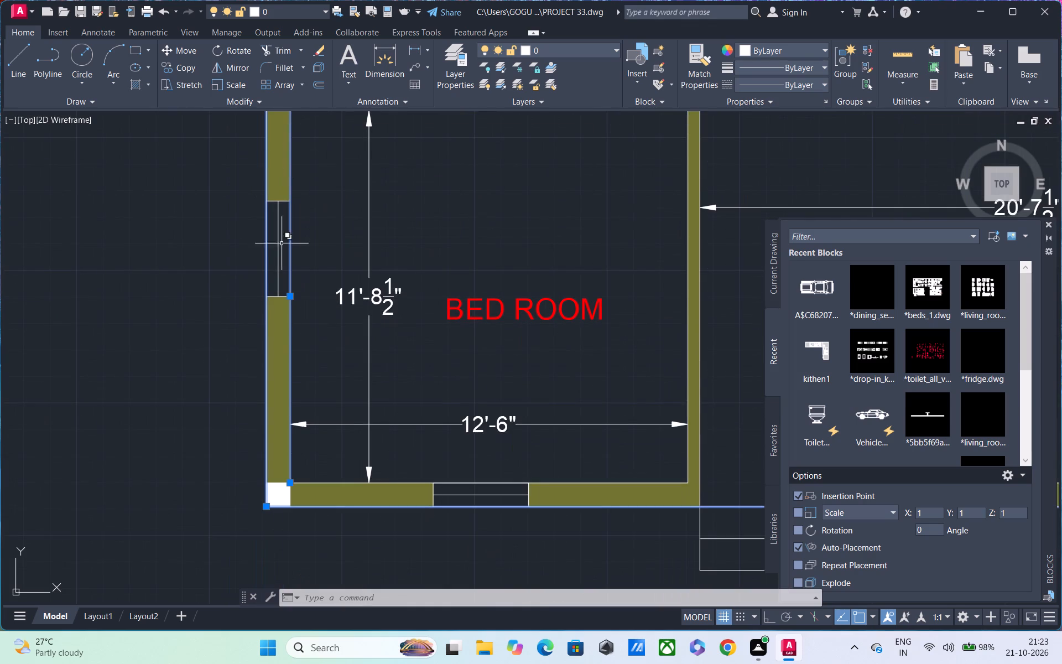
scroll(280, 357, down, 3)
middle_drag(332, 370, 232, 483)
scroll(235, 412, up, 2)
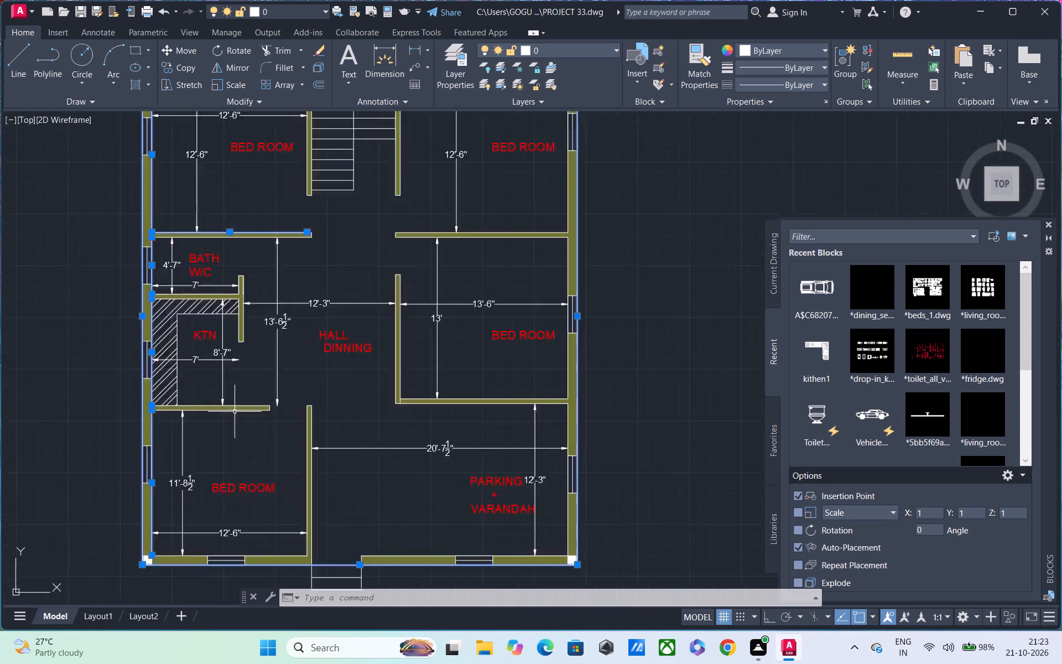
scroll(235, 409, up, 1)
click(237, 413)
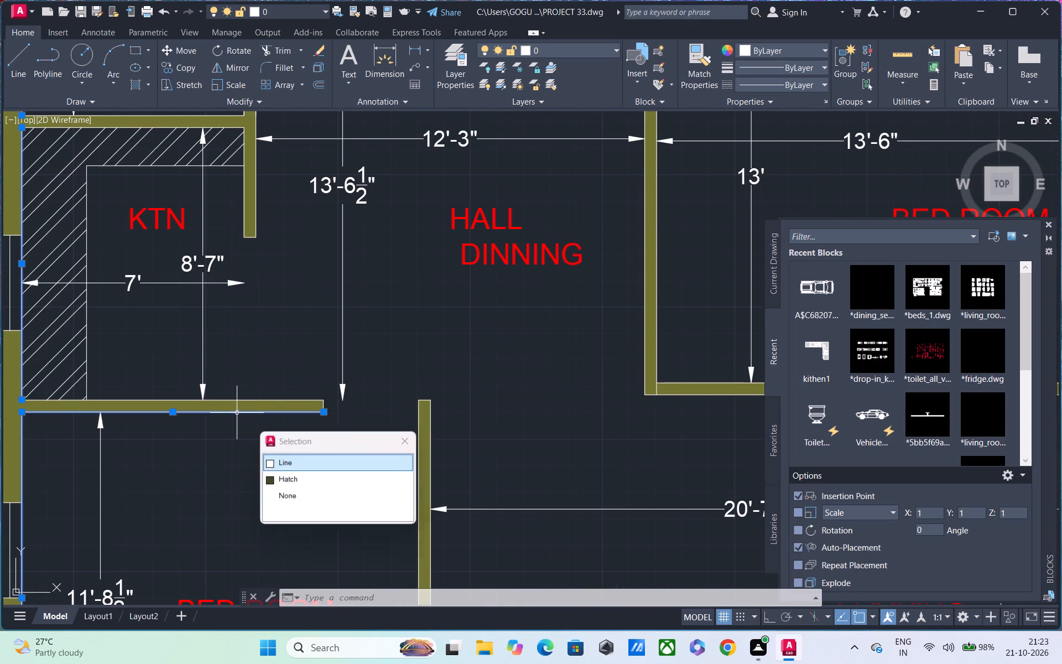
click(246, 401)
middle_drag(251, 396, 254, 494)
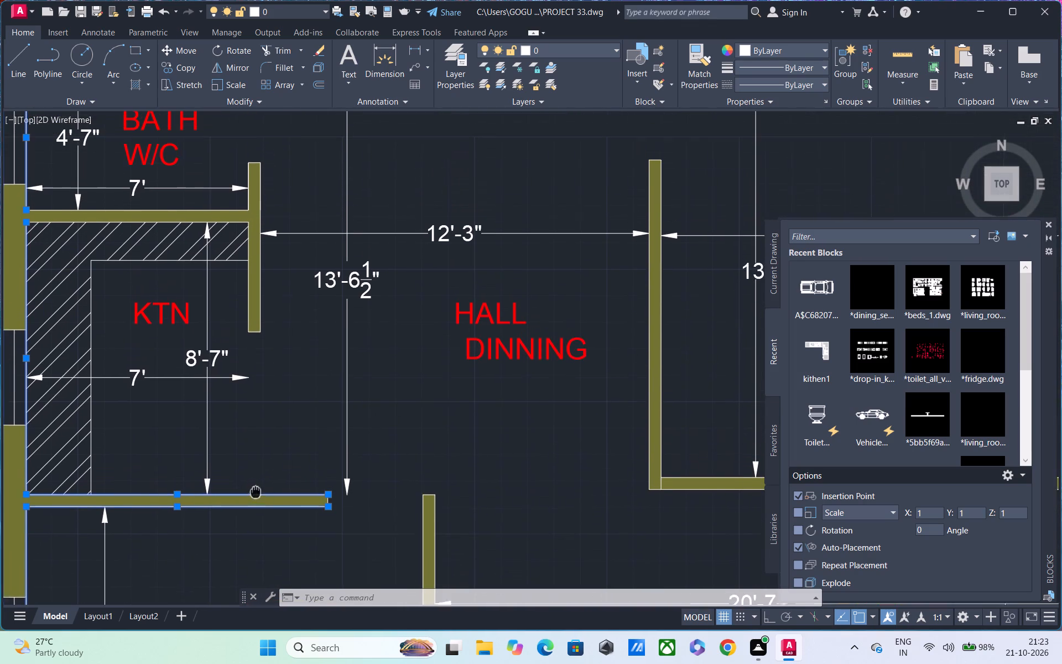
middle_drag(254, 494, 254, 495)
click(225, 226)
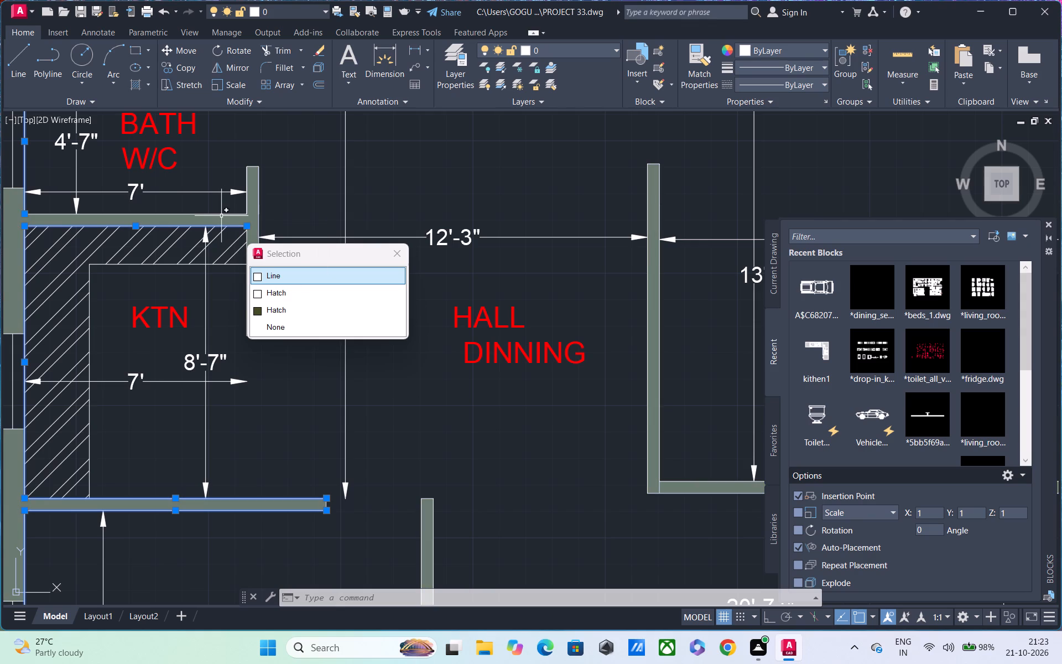
click(221, 214)
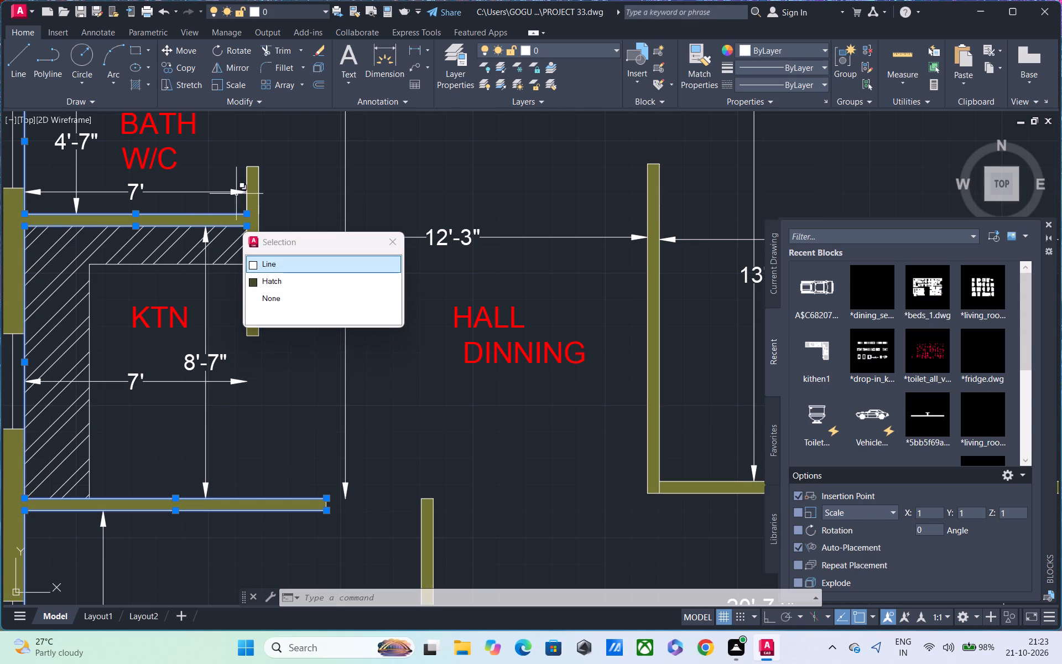
Add the side lines of the short wall separating BATH W/C and KTN from the hall to the selection.
click(246, 182)
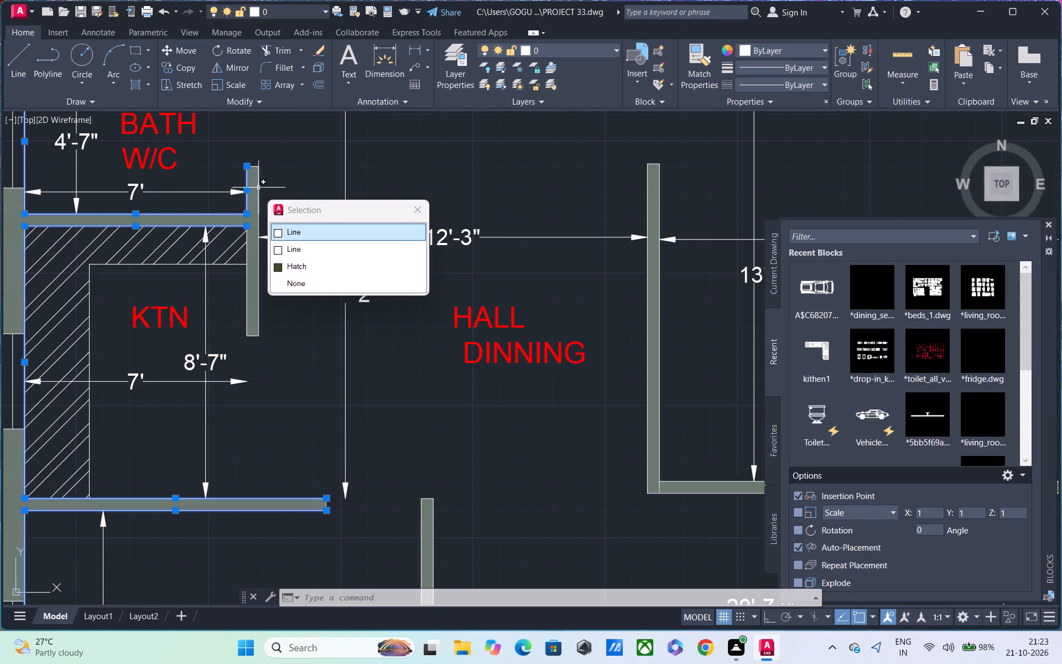
click(259, 185)
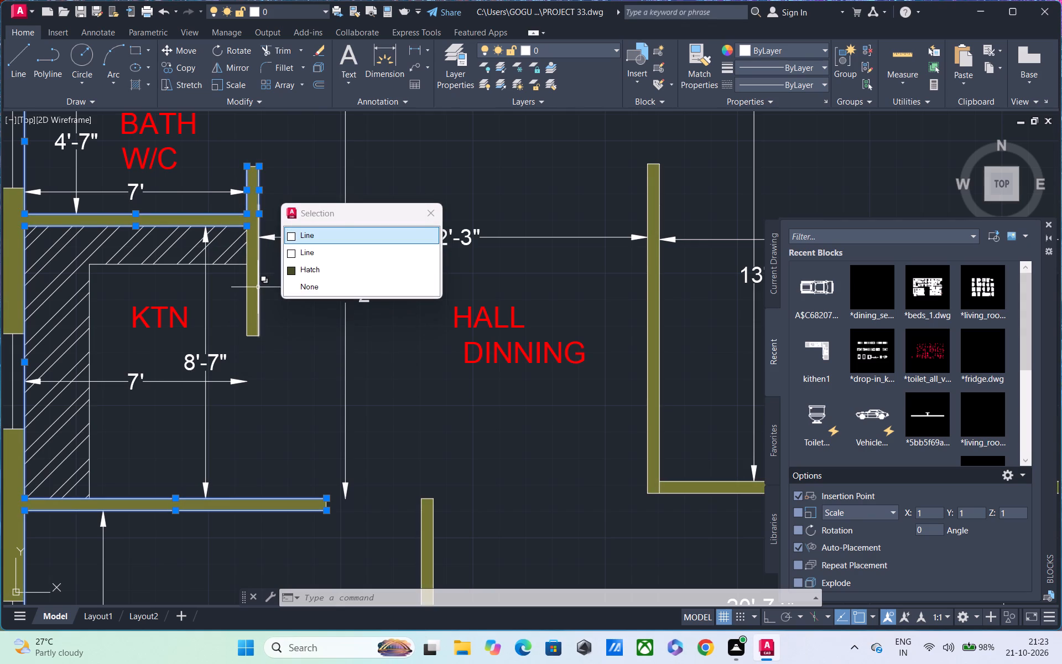
click(258, 287)
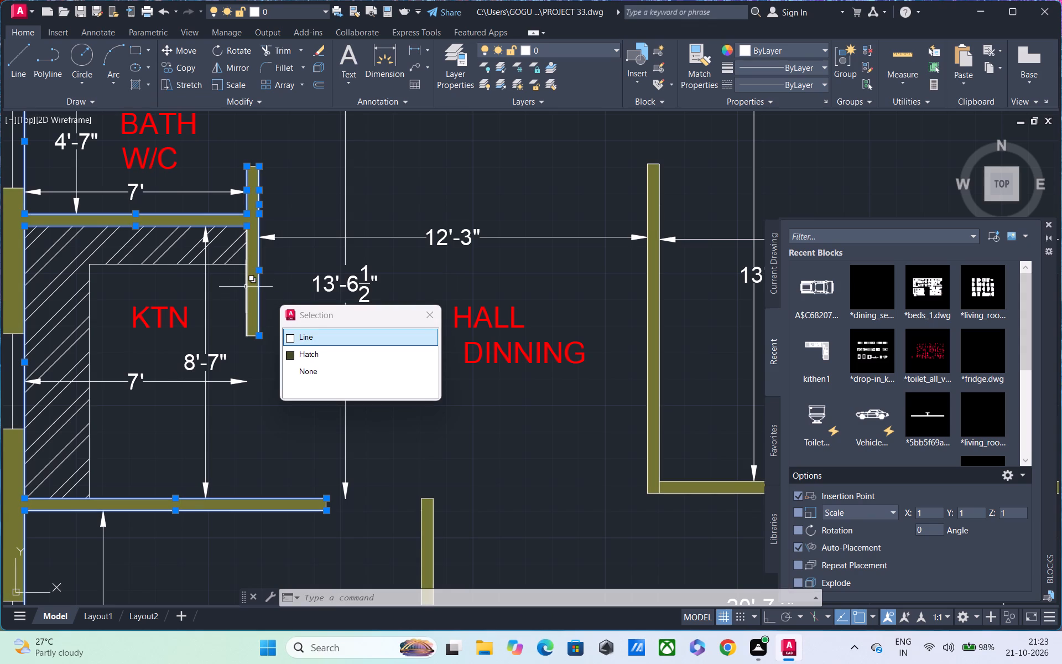
click(246, 287)
Add the lower line and the east end line of the upper bedroom–BATH W/C partition to the selection.
middle_drag(244, 288, 215, 462)
middle_drag(284, 375, 381, 400)
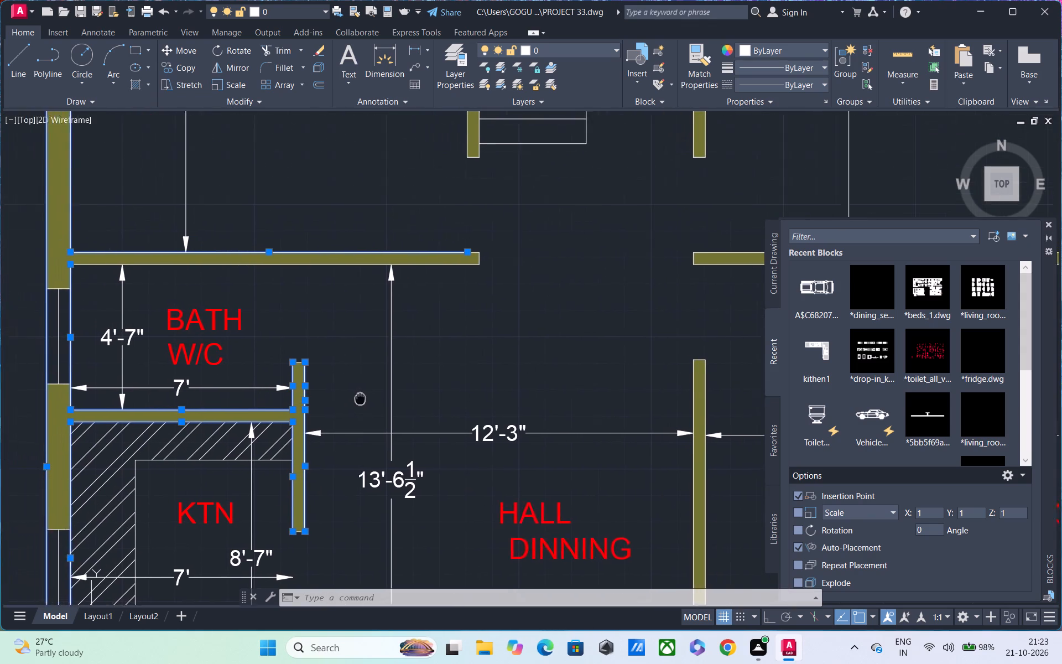
middle_drag(381, 400, 404, 411)
click(268, 277)
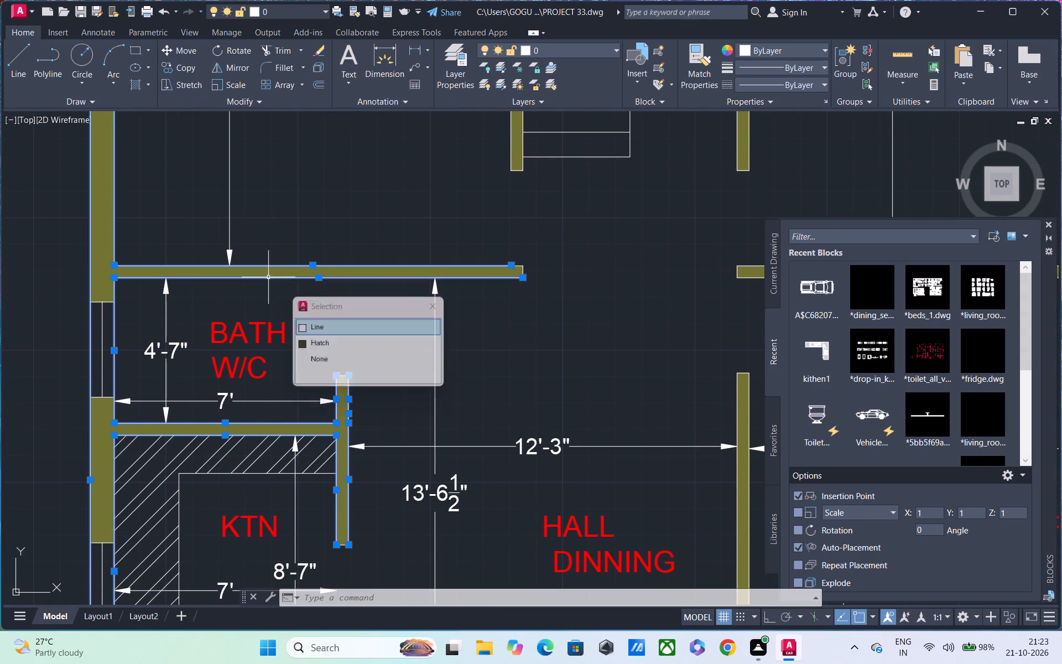
scroll(263, 280, down, 1)
middle_drag(260, 305, 151, 357)
scroll(398, 314, up, 3)
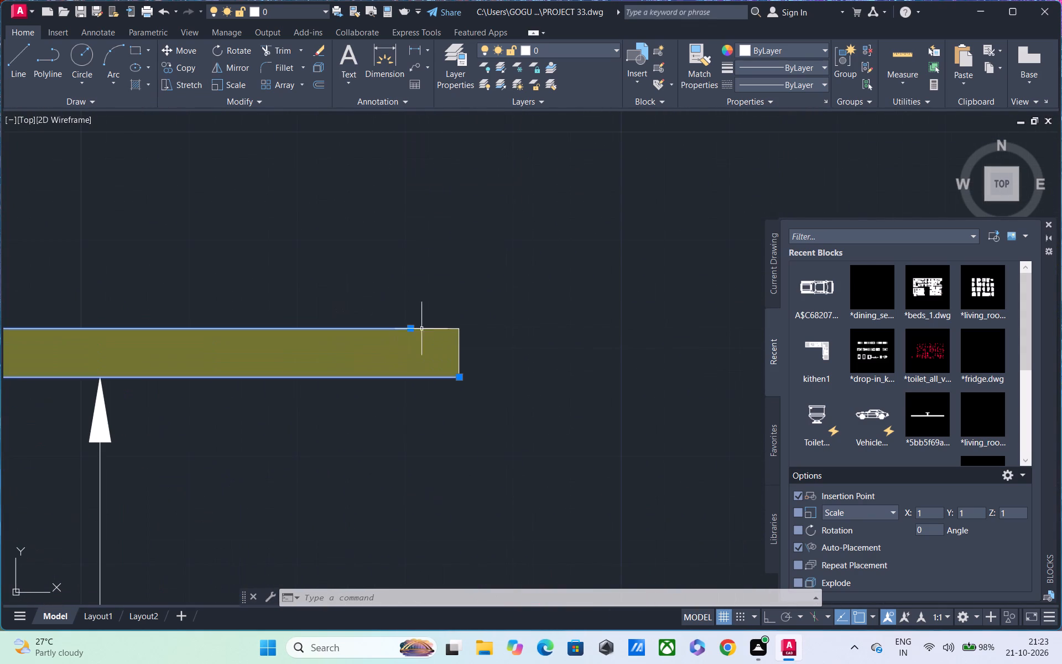
click(460, 346)
Add to the selection the north-west bedroom's north inner wall line, the stair bay's inner wall lines and its west wall's outer line.
middle_drag(340, 331, 383, 424)
scroll(247, 274, down, 4)
middle_drag(241, 266, 302, 424)
scroll(295, 421, up, 1)
scroll(256, 251, down, 2)
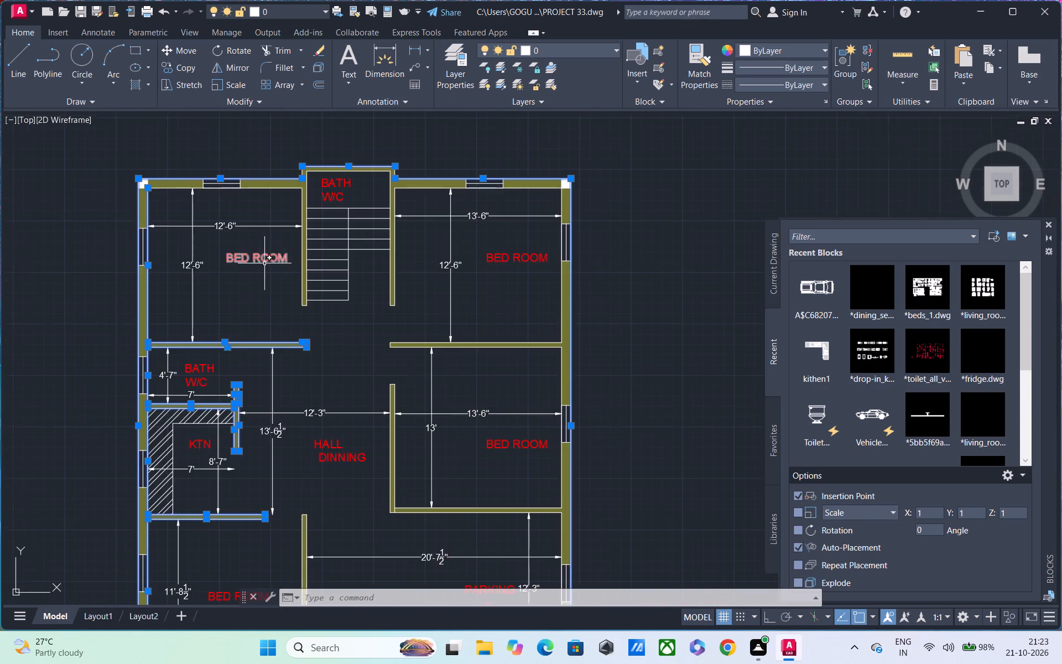
middle_drag(271, 281, 288, 367)
scroll(276, 300, up, 1)
click(248, 217)
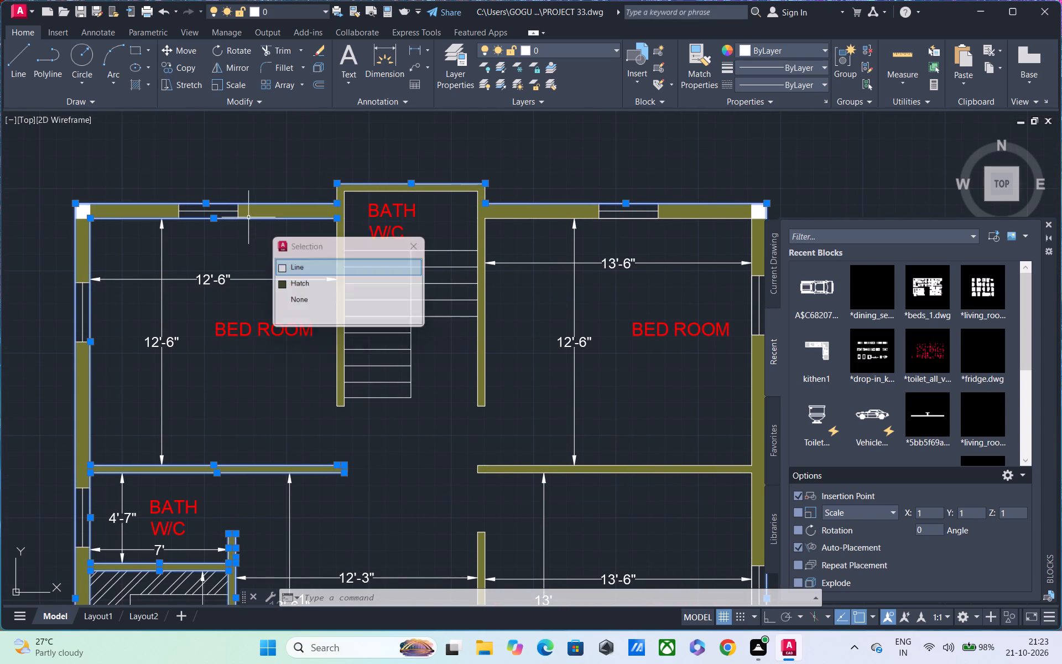
click(478, 221)
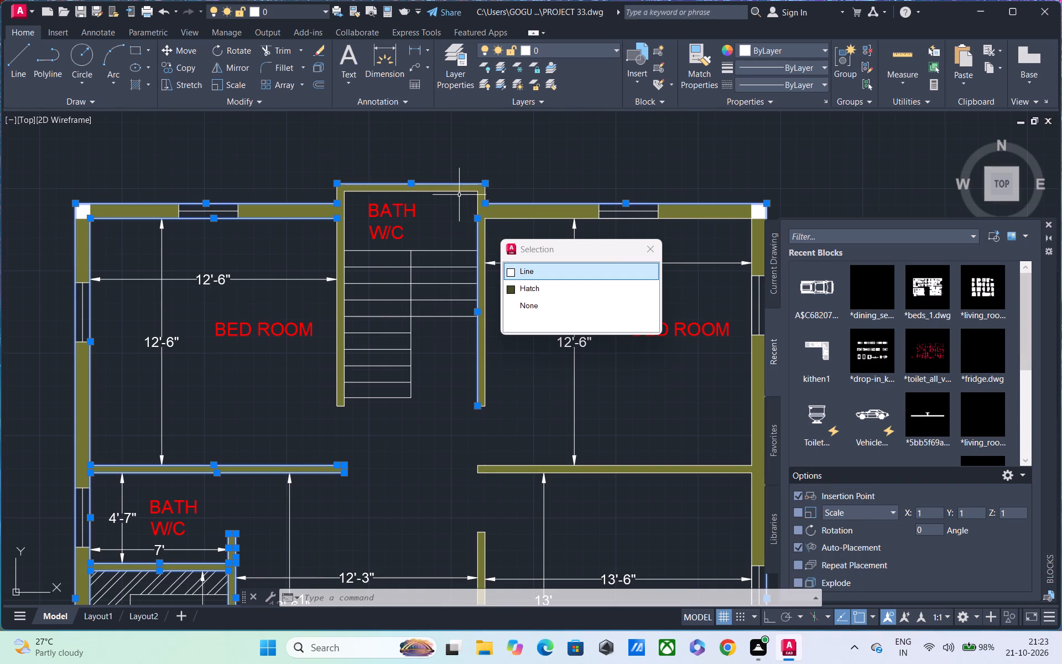
click(459, 191)
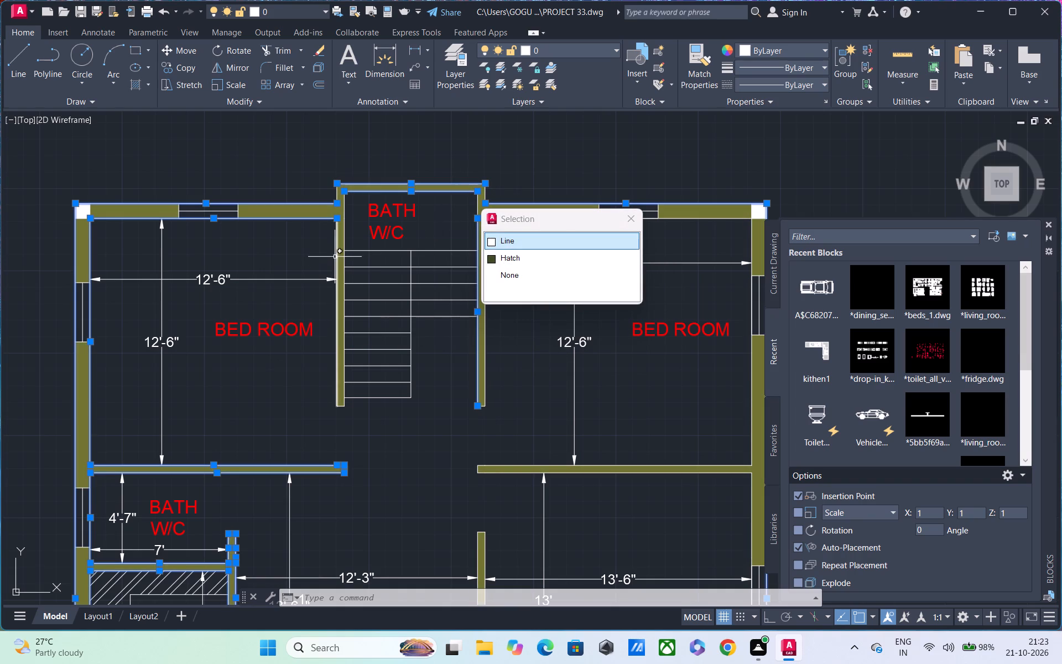
click(336, 269)
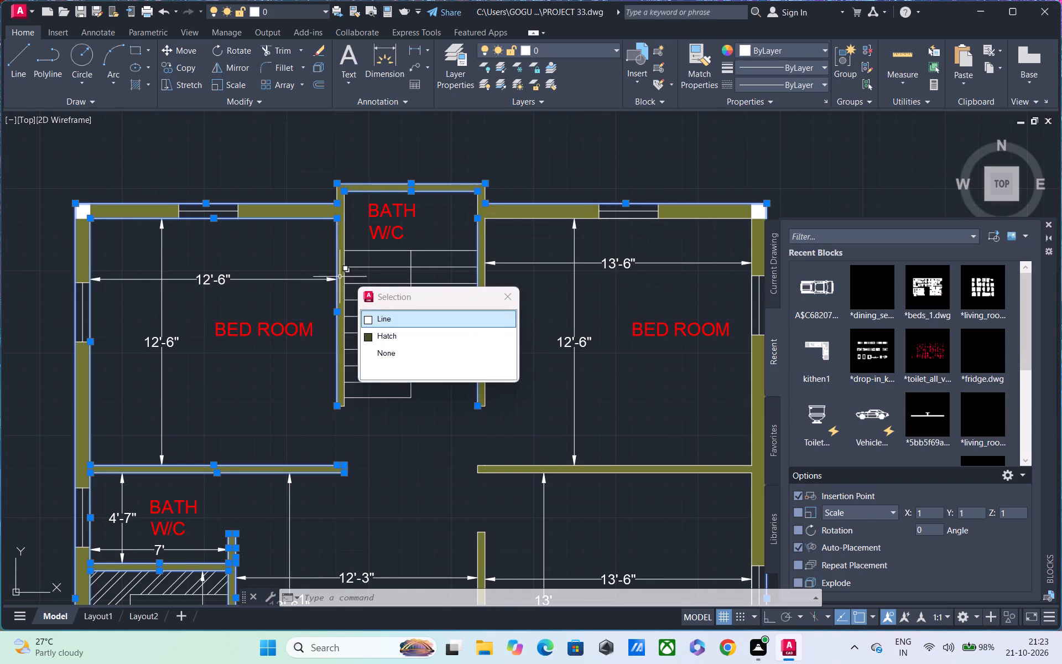
scroll(345, 241, up, 2)
click(344, 234)
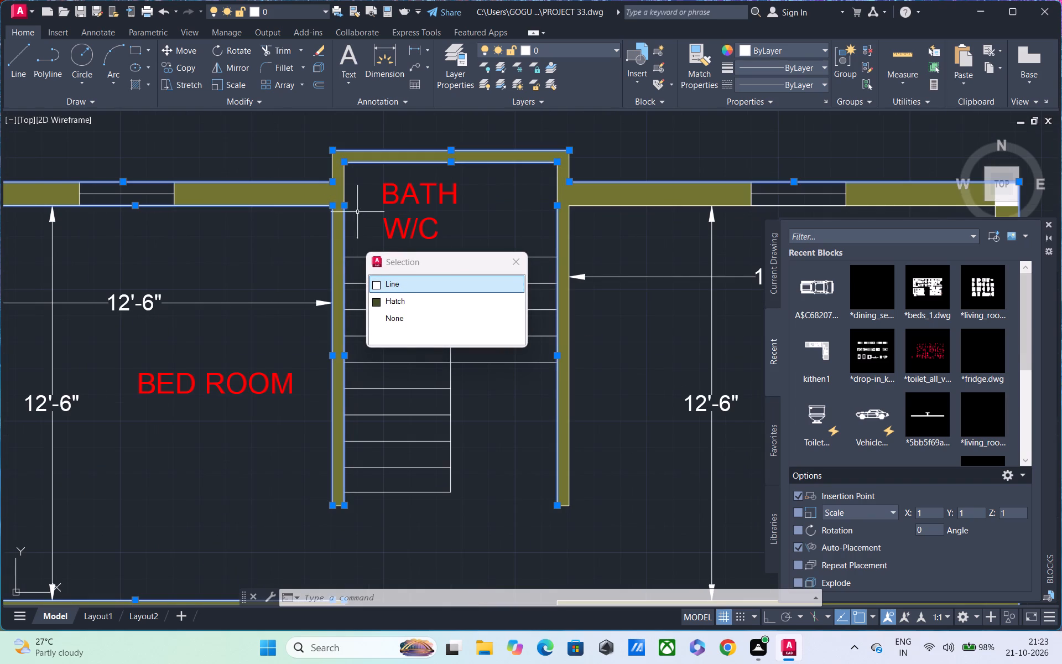
click(345, 184)
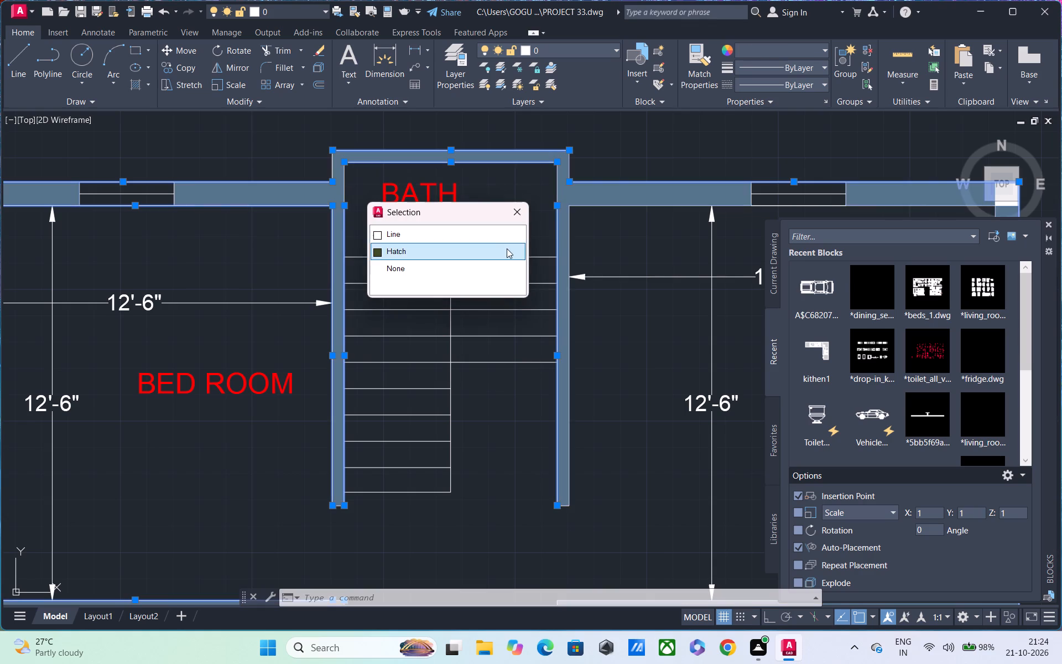
Add the outer line of the stair bay's east wall and the lower end lines of both stair walls to the selection.
middle_drag(546, 362, 455, 294)
scroll(476, 339, up, 2)
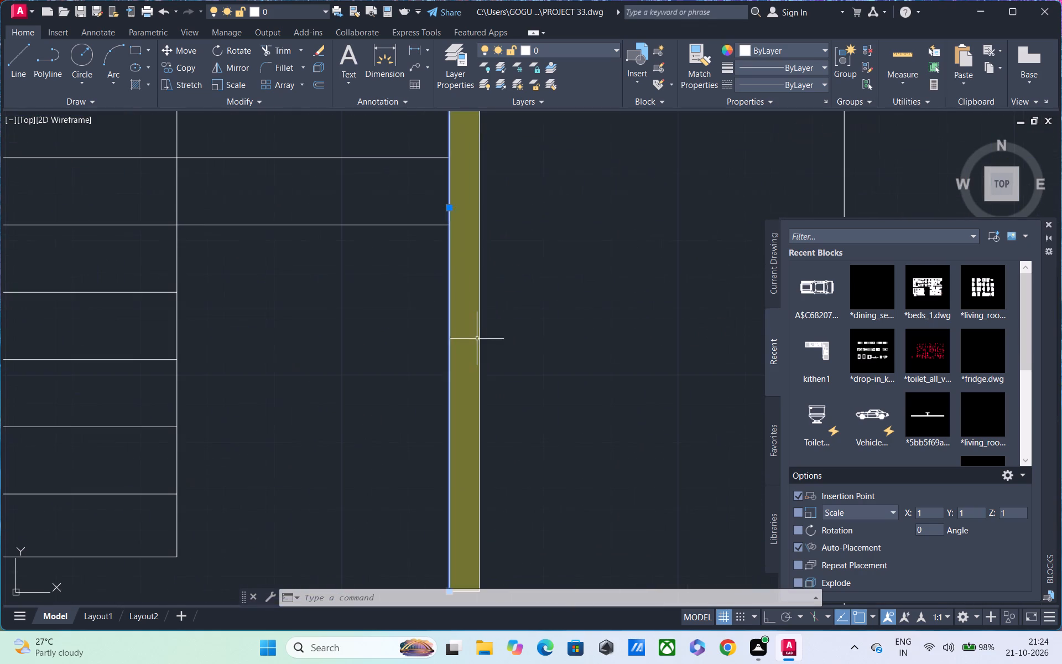
click(478, 333)
middle_drag(468, 339, 378, 155)
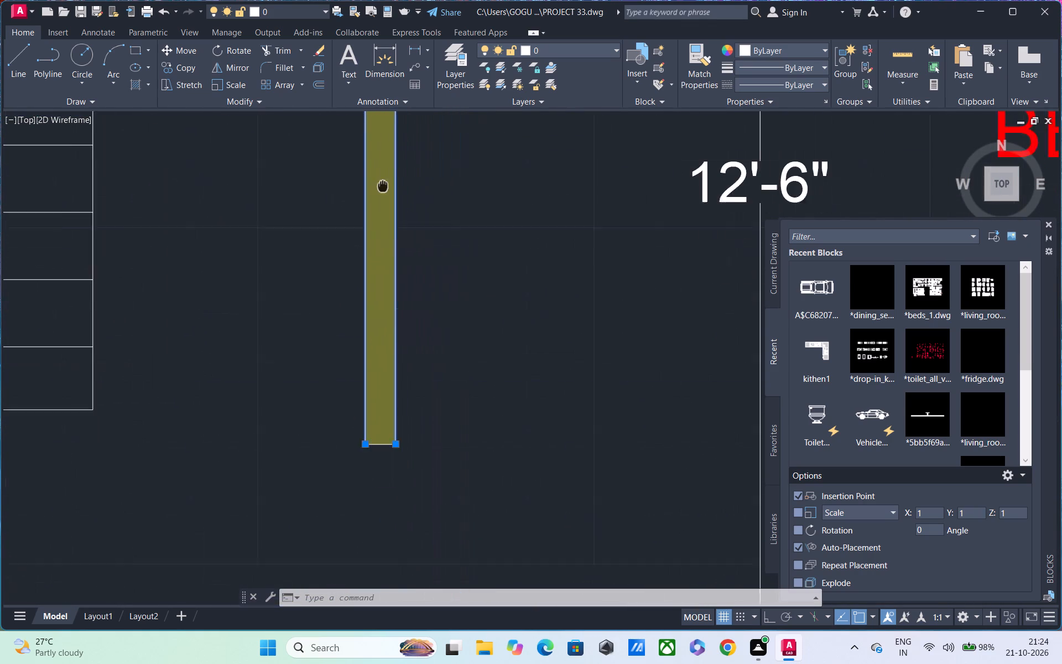
middle_drag(378, 155, 376, 142)
click(369, 395)
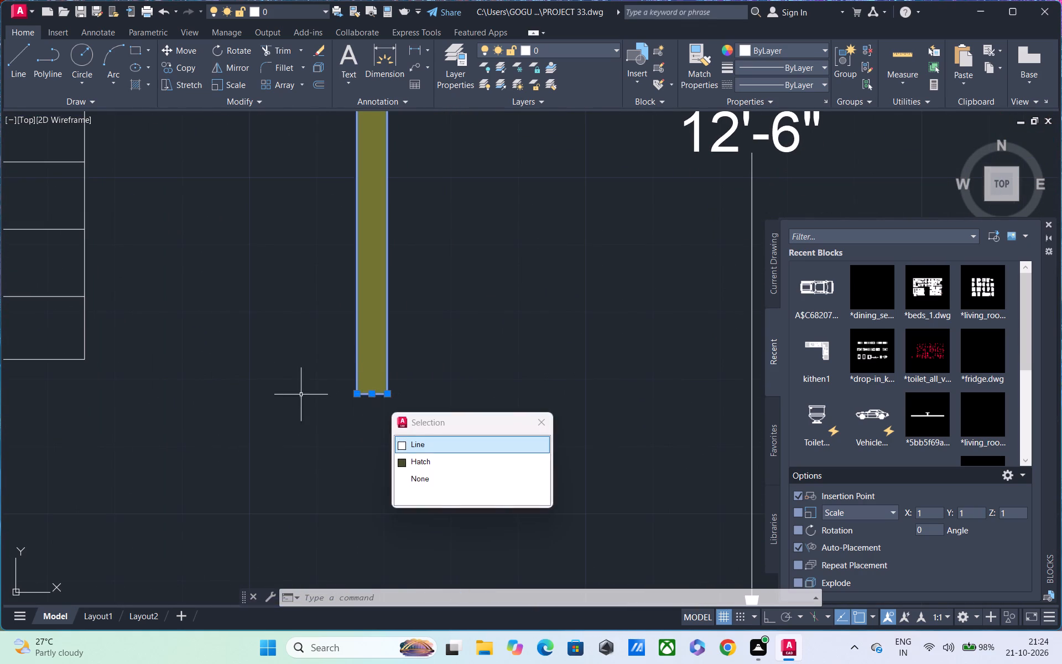
middle_drag(253, 395, 590, 402)
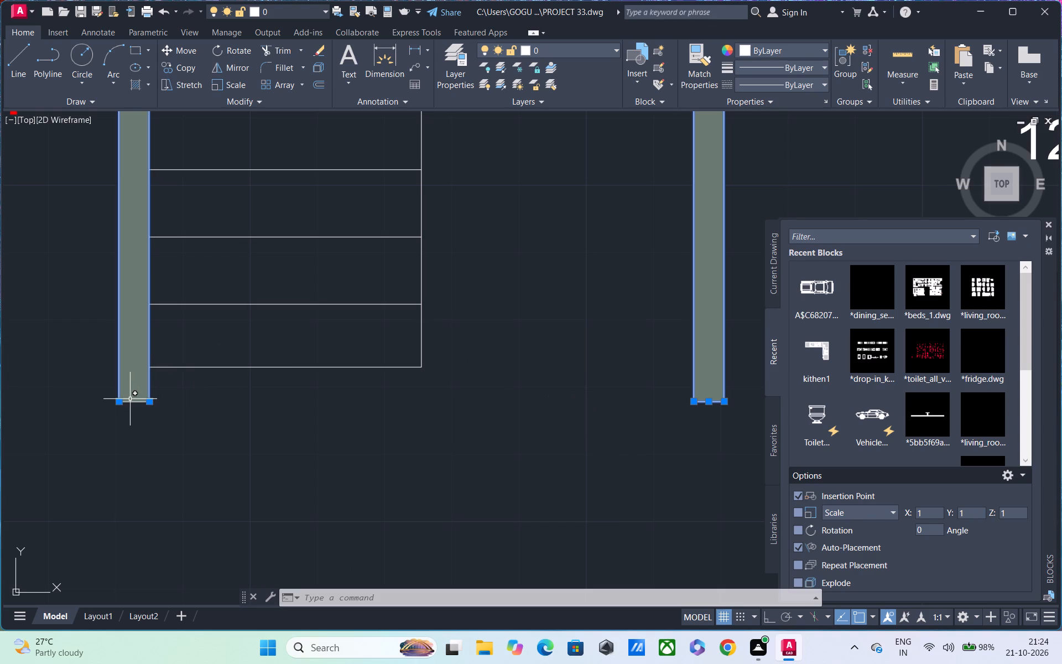
click(129, 400)
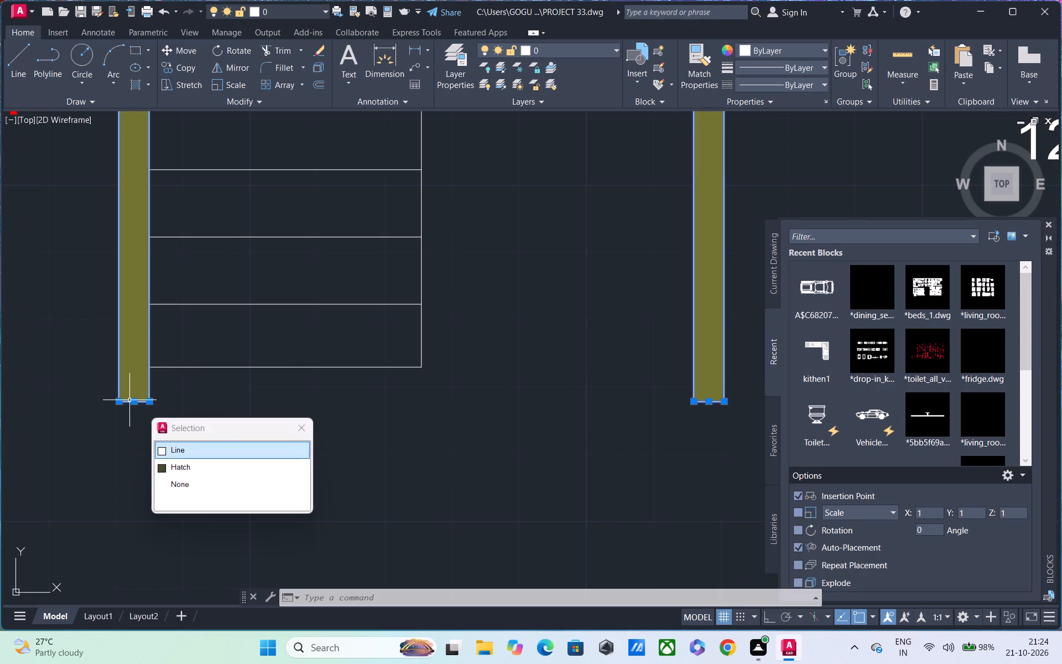
Add the inner lines of the north and east walls in the upper east bedroom to the selection.
scroll(141, 390, down, 3)
scroll(341, 373, down, 2)
middle_drag(331, 387, 243, 414)
scroll(328, 277, up, 2)
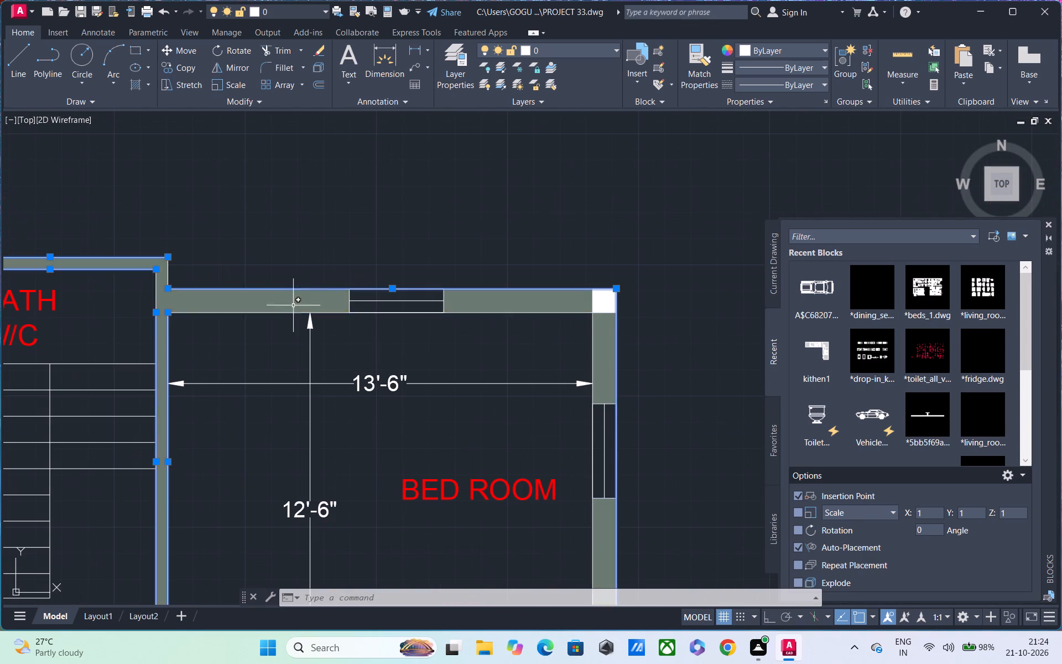
click(272, 312)
middle_drag(356, 320, 324, 196)
scroll(322, 191, up, 1)
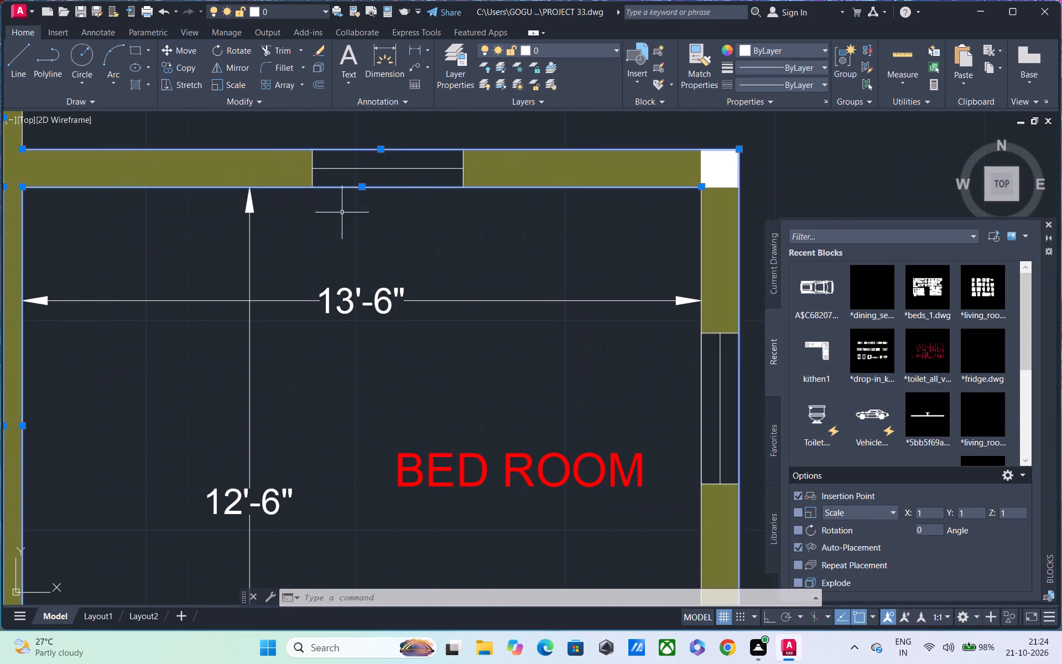
click(702, 221)
scroll(645, 263, down, 1)
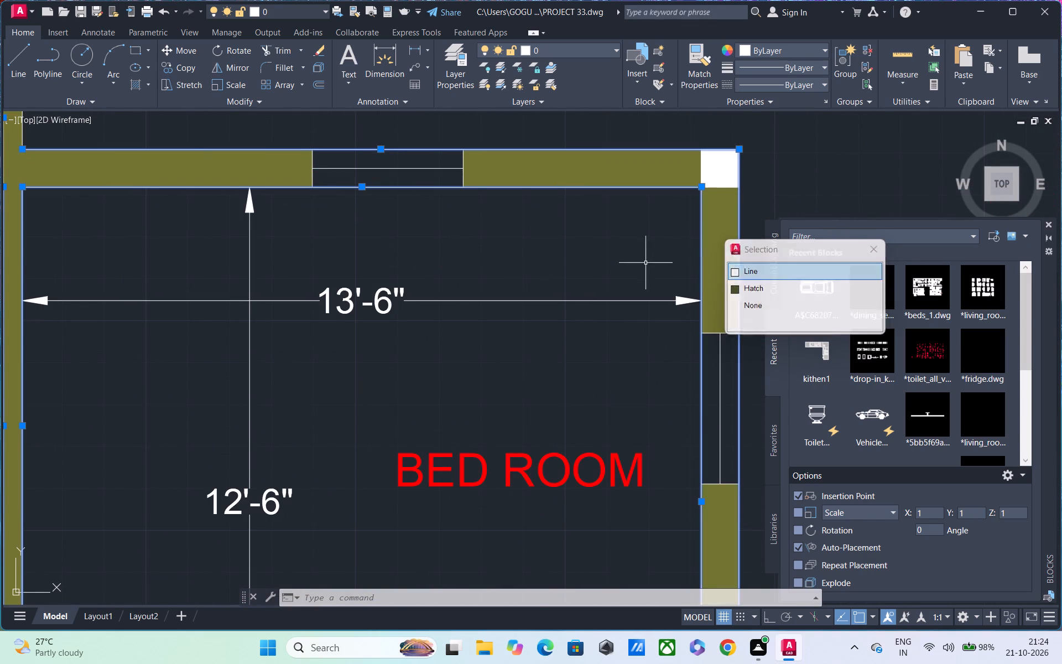
Add both lines and the west end line of the partition between the two east bedrooms to the selection.
scroll(644, 264, down, 1)
middle_drag(627, 275, 244, 192)
middle_drag(173, 357, 335, 234)
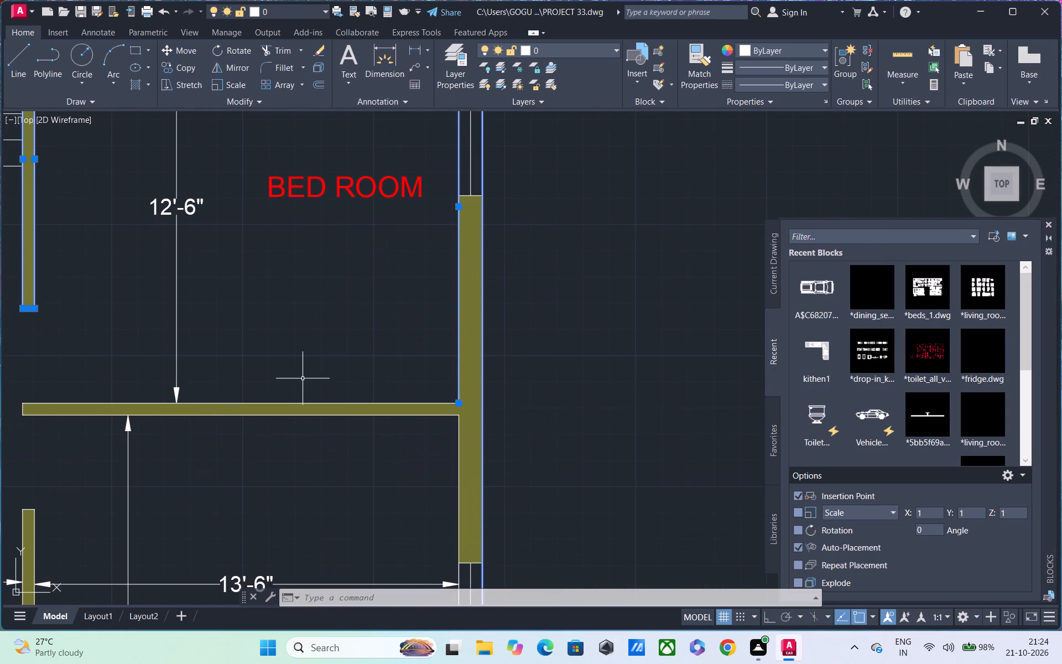
click(293, 403)
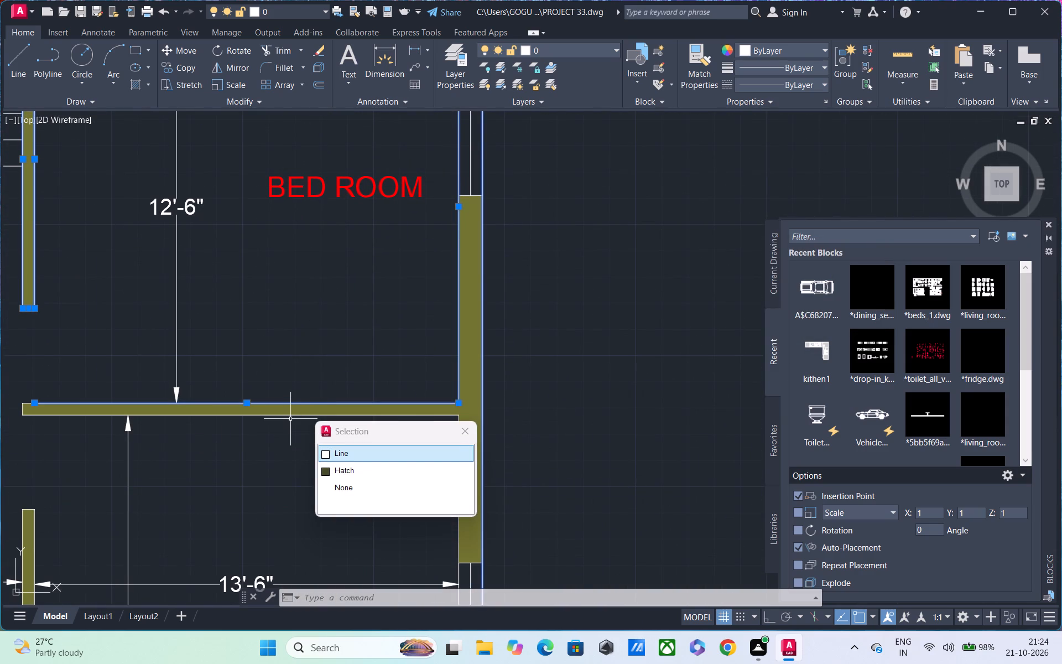
click(290, 416)
middle_drag(35, 401, 85, 403)
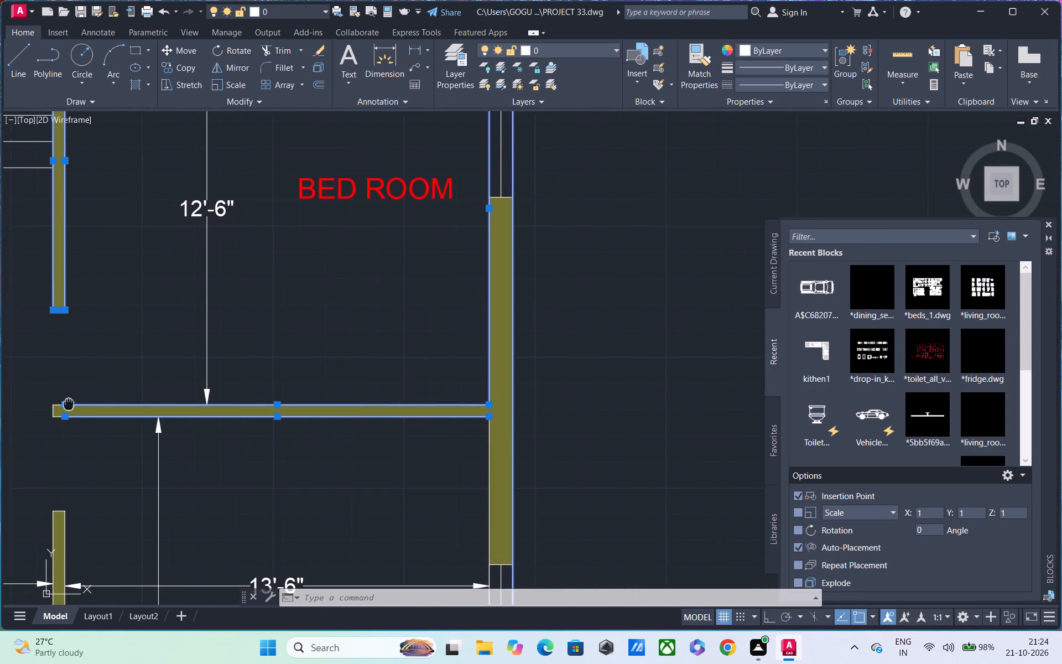
middle_drag(85, 403, 199, 403)
scroll(186, 407, up, 3)
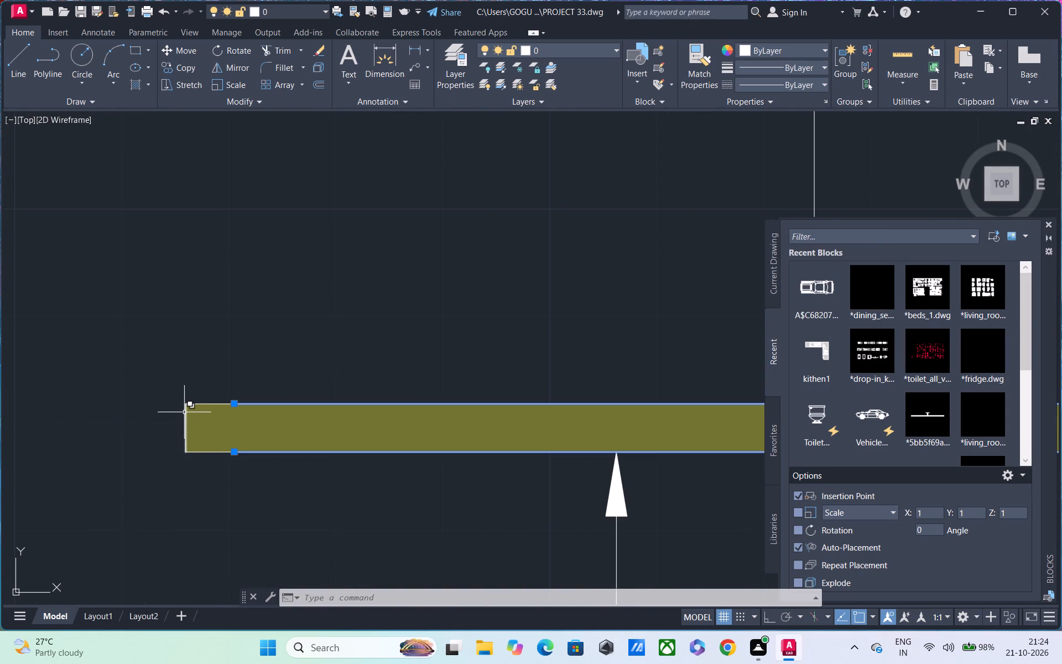
click(185, 418)
Add the east wall's inner lines along the lower east bedroom and PARKING + VARANDAH, and the parking's south inner wall line, to the selection.
scroll(189, 414, down, 3)
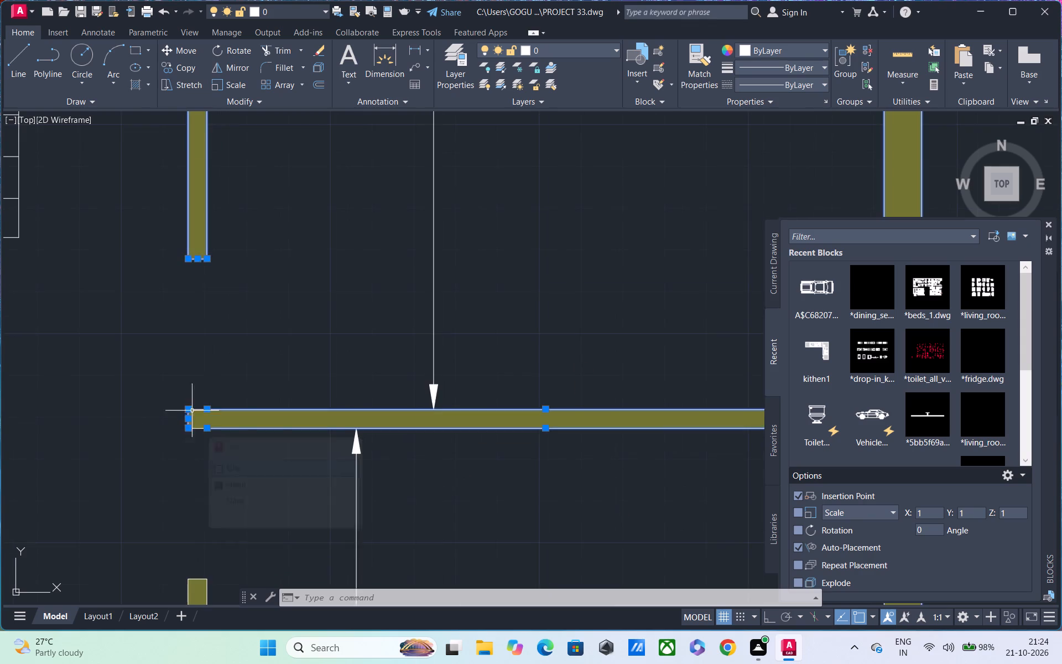
middle_drag(221, 382, 121, 224)
scroll(117, 219, up, 1)
scroll(144, 264, down, 3)
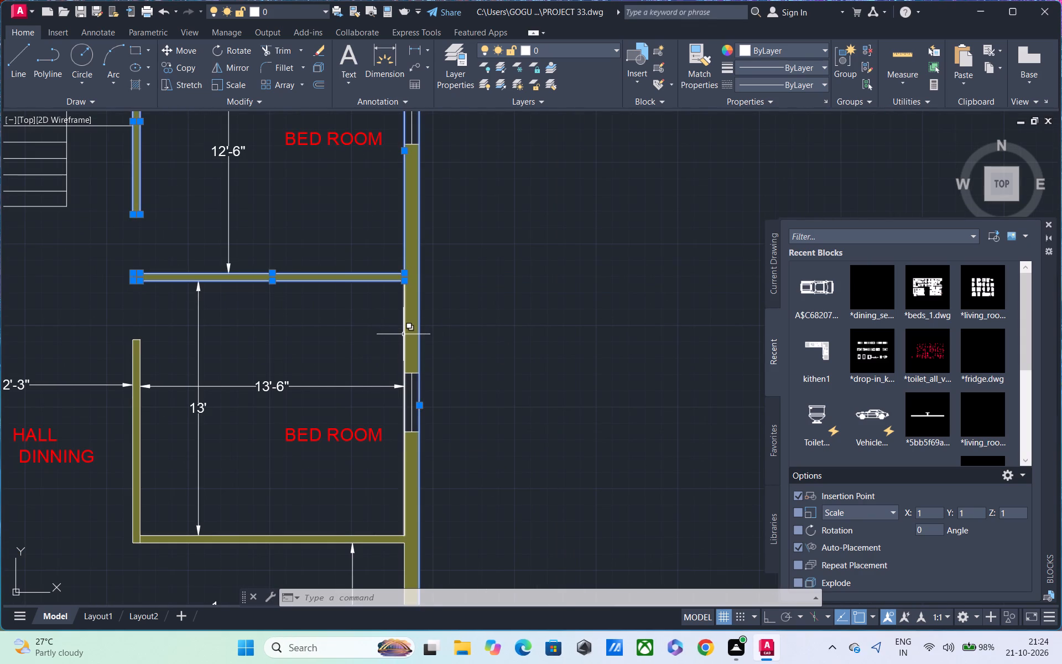
click(403, 334)
middle_drag(342, 372, 352, 235)
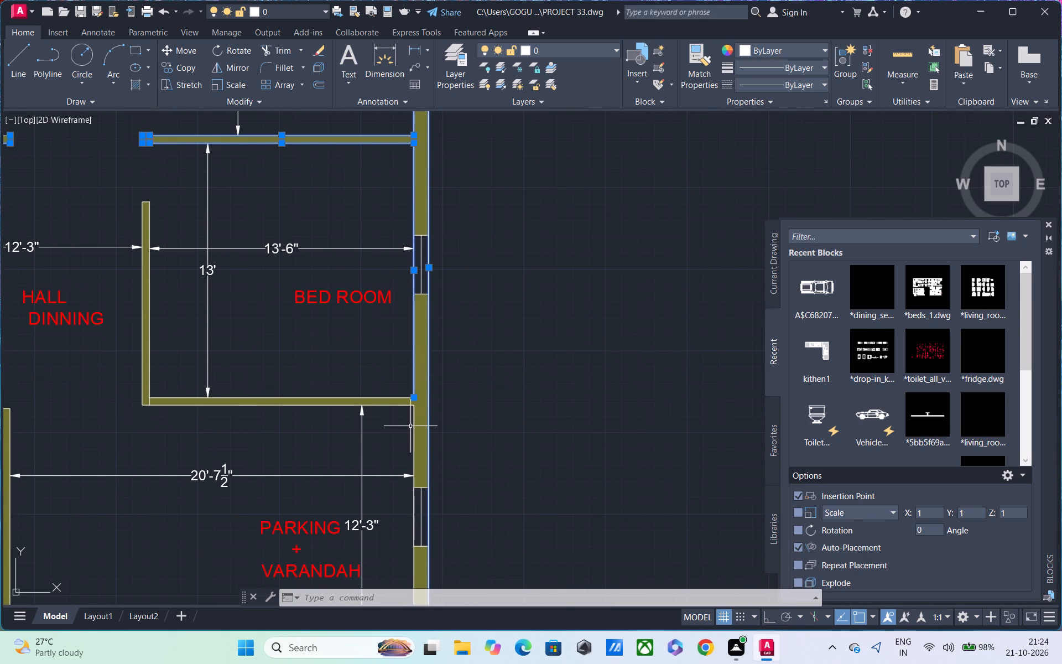
click(412, 424)
middle_drag(295, 427, 324, 144)
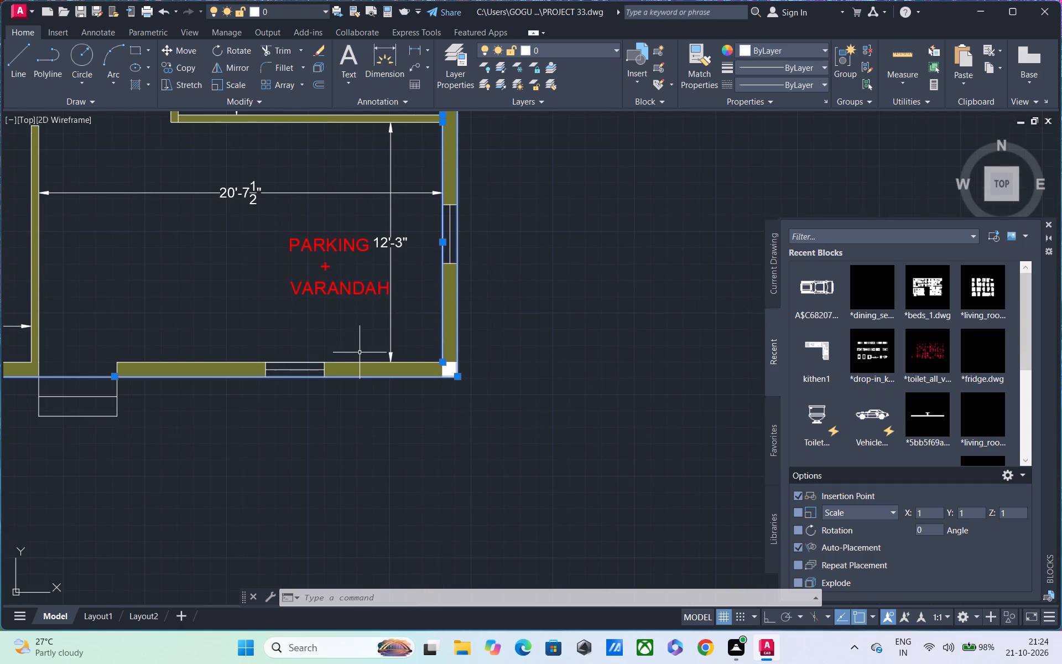
click(356, 360)
Add both side lines and the upper end line of the partition between the south-west bedroom and PARKING + VARANDAH to the selection.
middle_drag(301, 336, 439, 388)
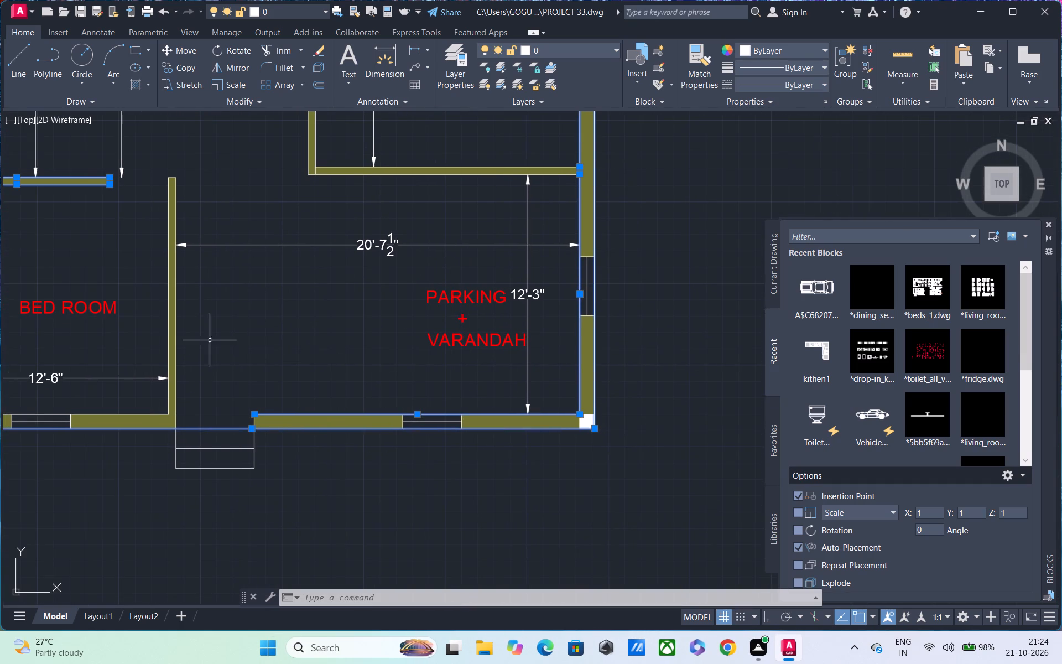
click(175, 310)
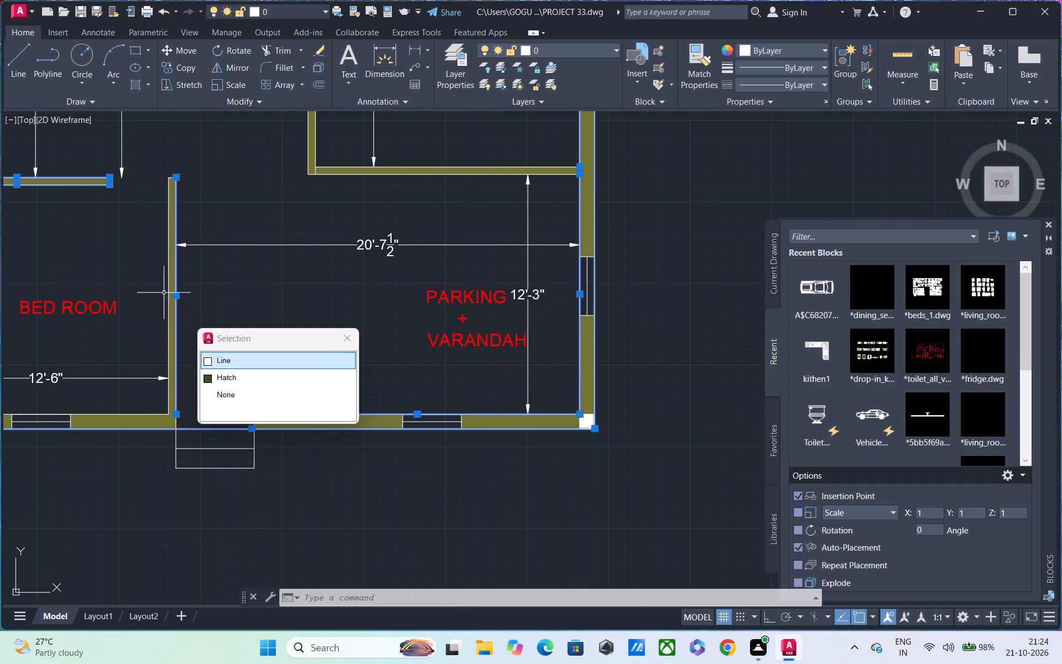
click(168, 277)
middle_drag(178, 290, 211, 425)
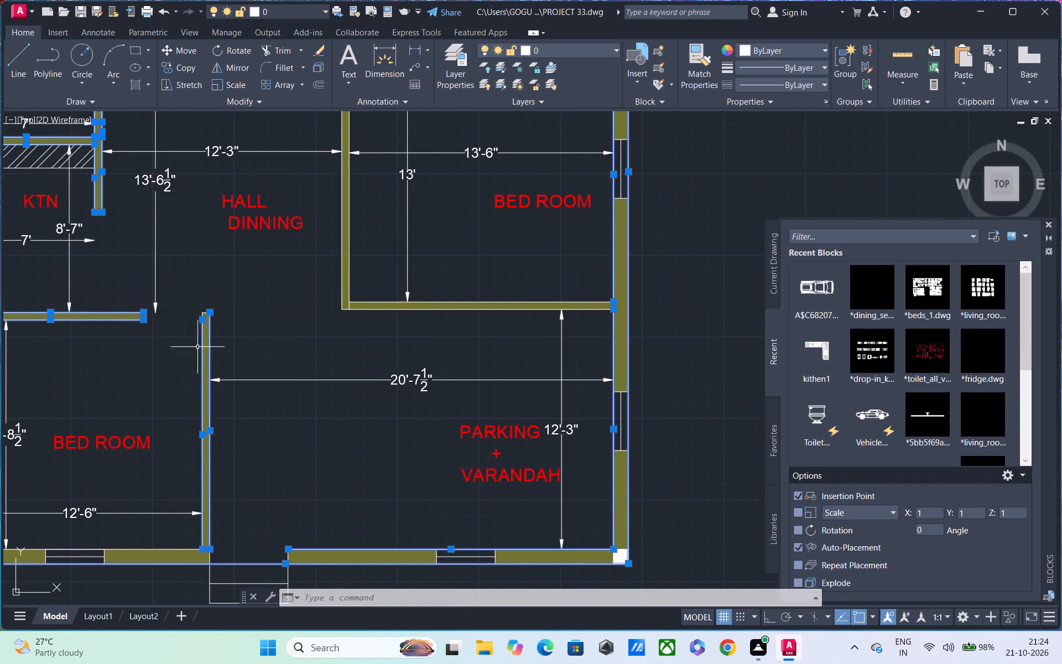
scroll(206, 325, up, 5)
click(194, 317)
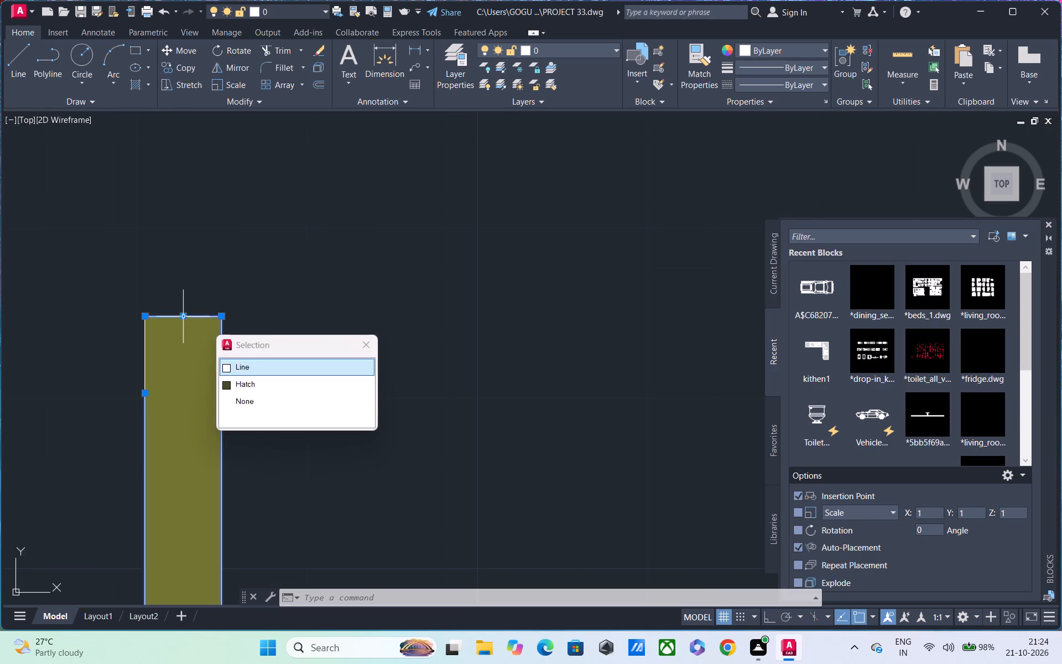
Add the inner line of the south wall in the south-west bedroom to the selection.
scroll(169, 318, down, 4)
middle_drag(95, 320, 340, 166)
scroll(306, 205, up, 1)
scroll(302, 217, down, 3)
middle_drag(267, 262, 289, 180)
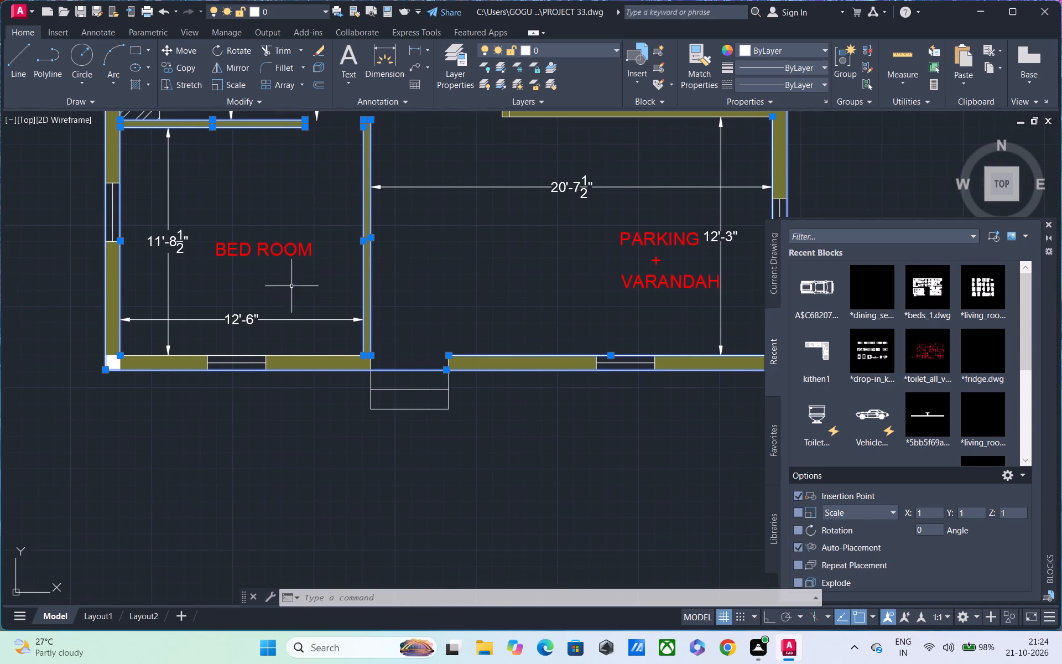
scroll(298, 321, up, 2)
click(304, 409)
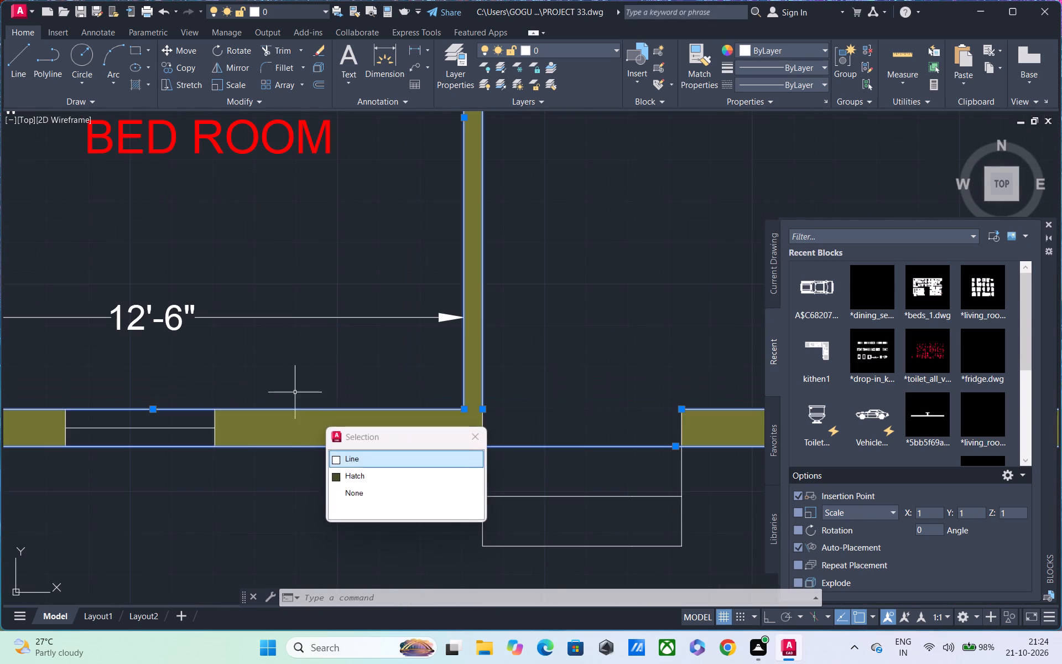
Add both side lines of the partition between the hall and the lower east bedroom to the selection.
scroll(272, 328, down, 2)
middle_drag(306, 338, 325, 347)
scroll(325, 347, down, 1)
middle_drag(275, 321, 77, 405)
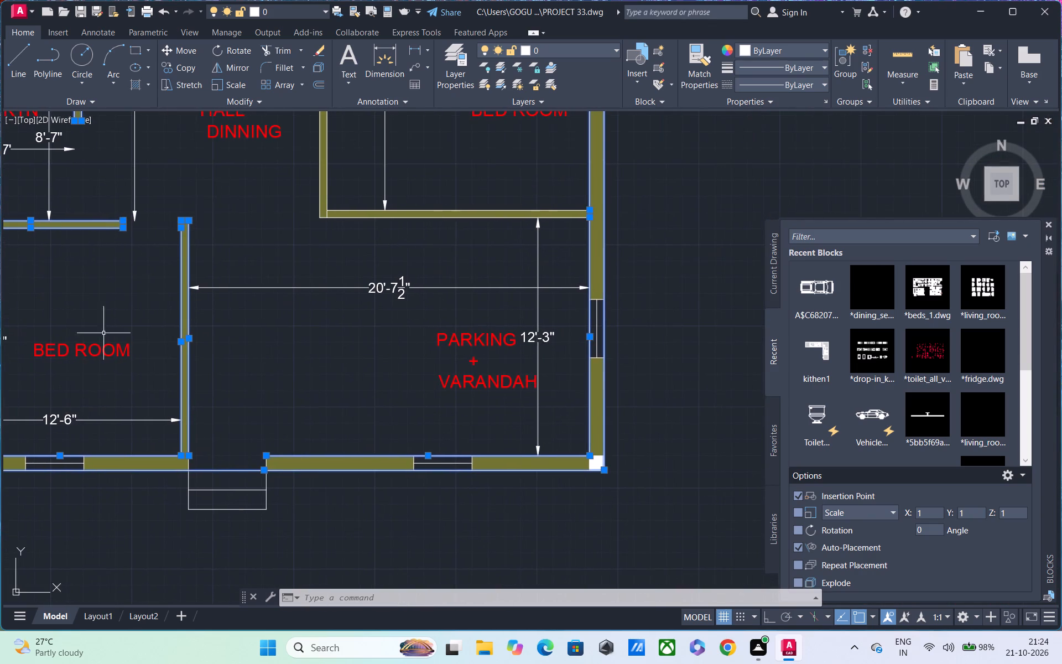
middle_drag(261, 199, 189, 363)
scroll(240, 280, up, 2)
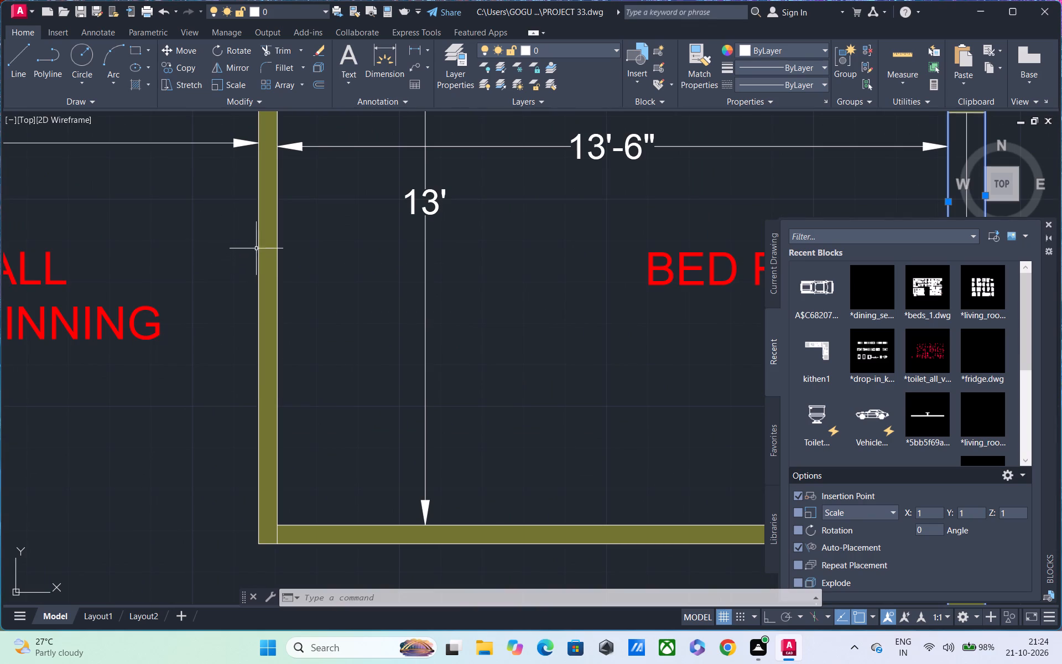
click(259, 245)
click(278, 225)
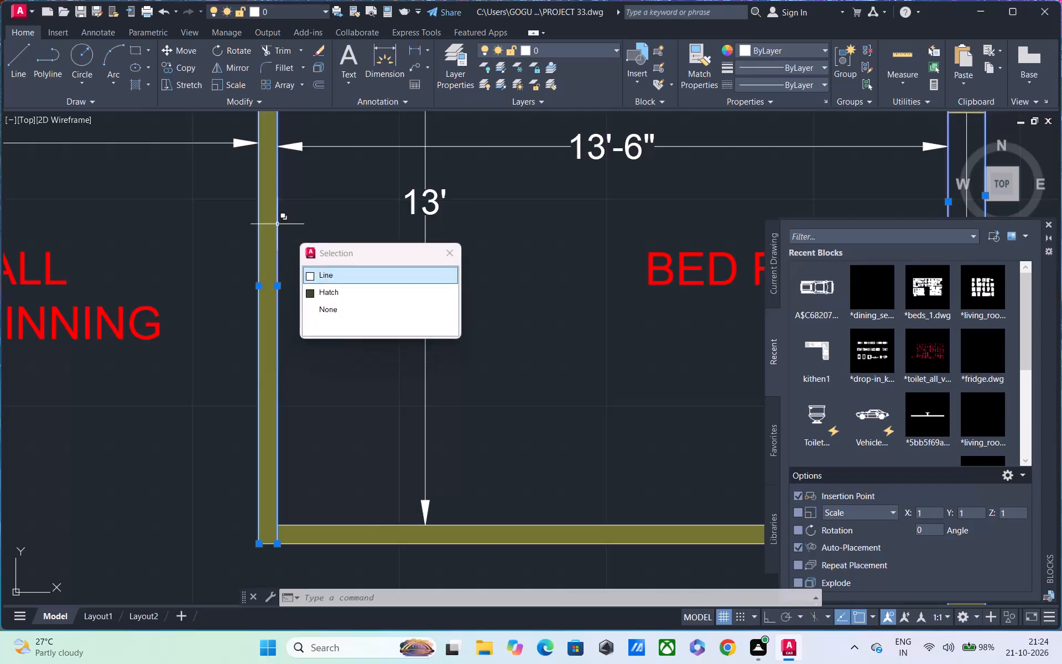
Add both lines of the partition between the lower east bedroom and PARKING + VARANDAH to the selection.
scroll(277, 224, down, 3)
scroll(284, 330, up, 2)
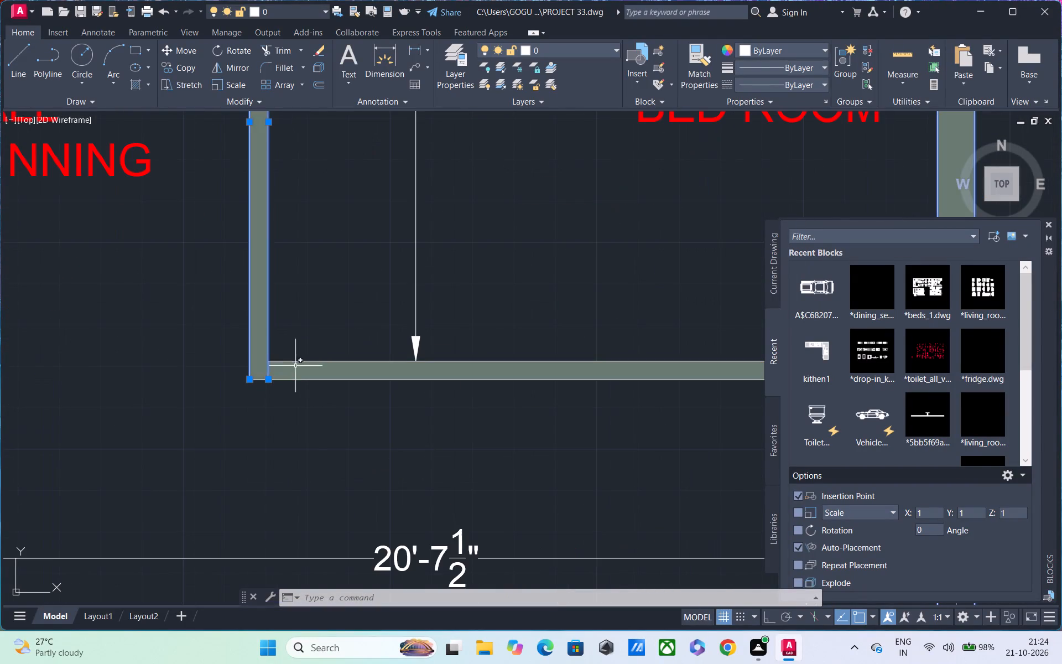
click(295, 361)
middle_drag(289, 339, 88, 227)
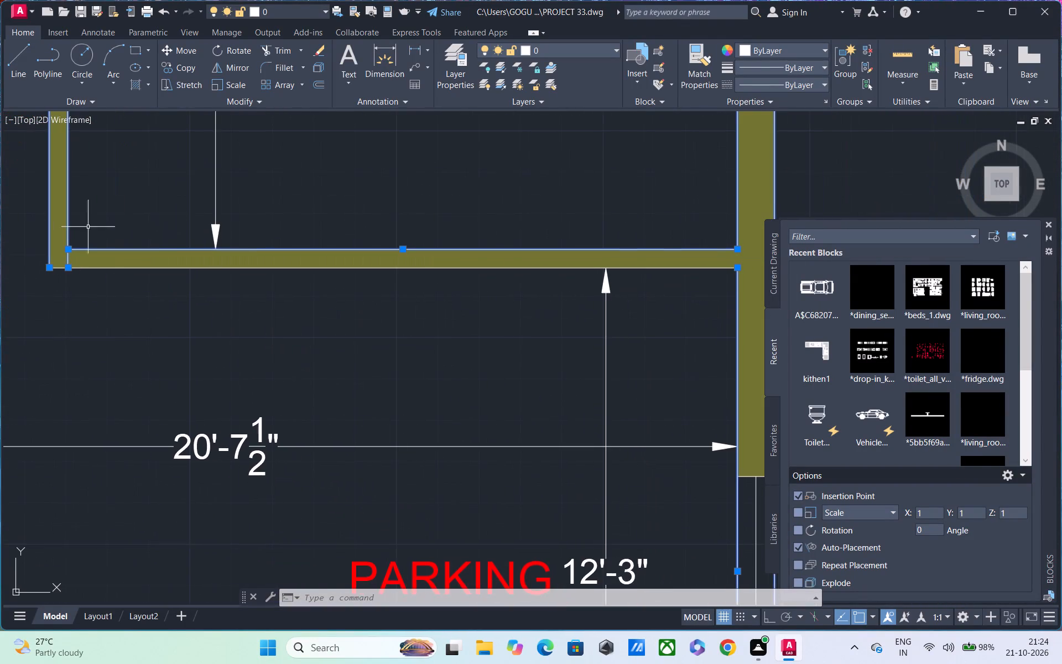
click(243, 268)
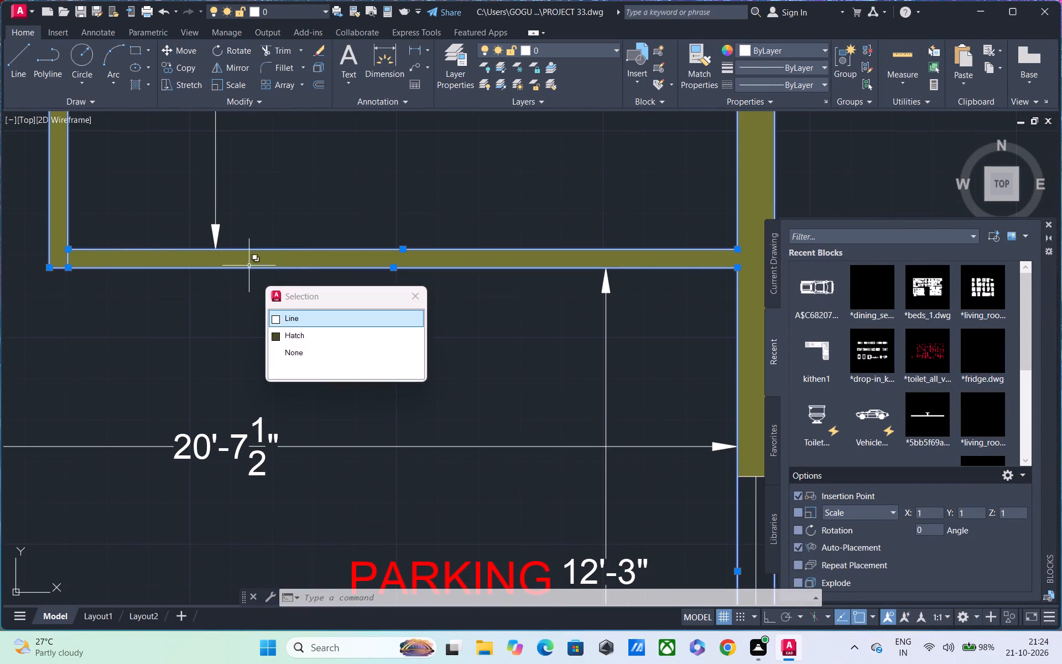
Move all the selected wall lines of the floor plan to the WALL layer.
scroll(319, 232, down, 1)
middle_drag(313, 253, 47, 308)
scroll(228, 232, down, 2)
middle_drag(253, 249, 270, 303)
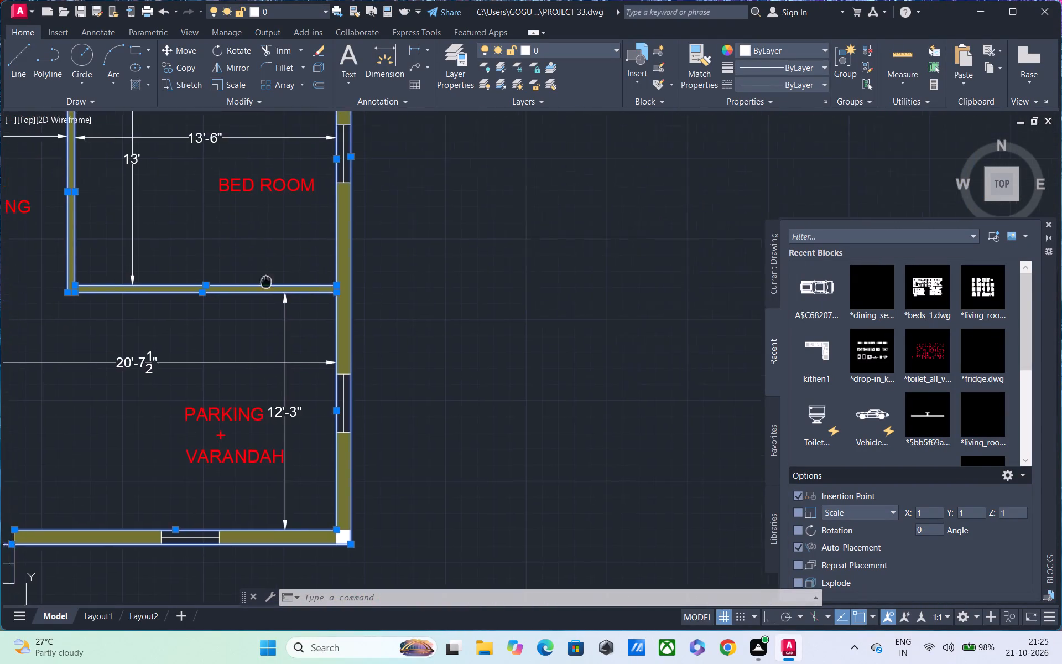
middle_drag(270, 303, 277, 445)
middle_drag(254, 227, 267, 349)
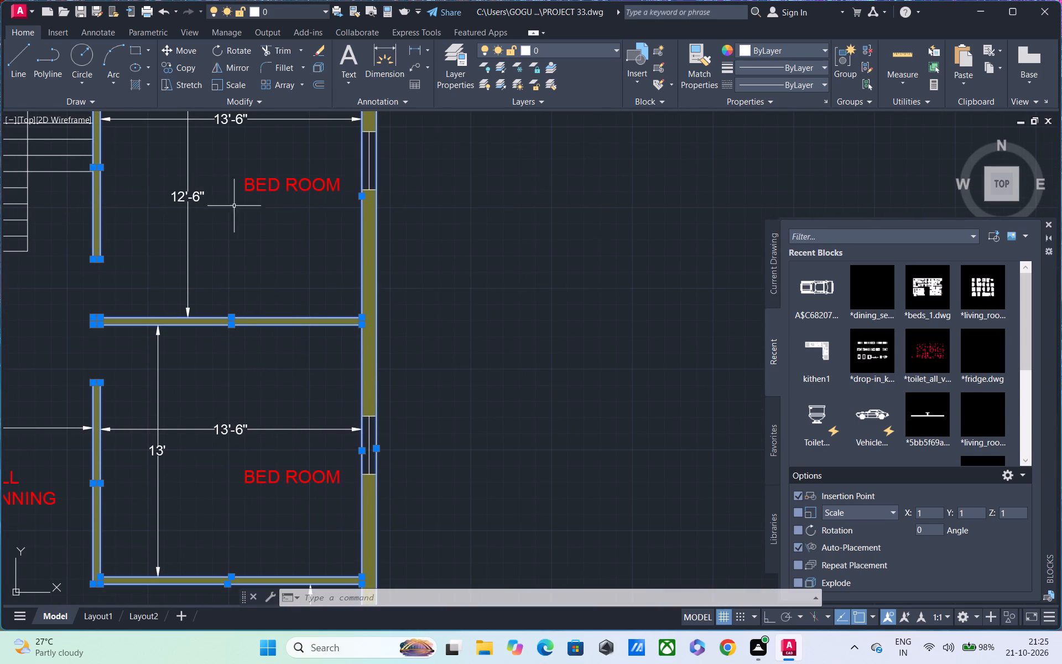
middle_drag(208, 143, 408, 283)
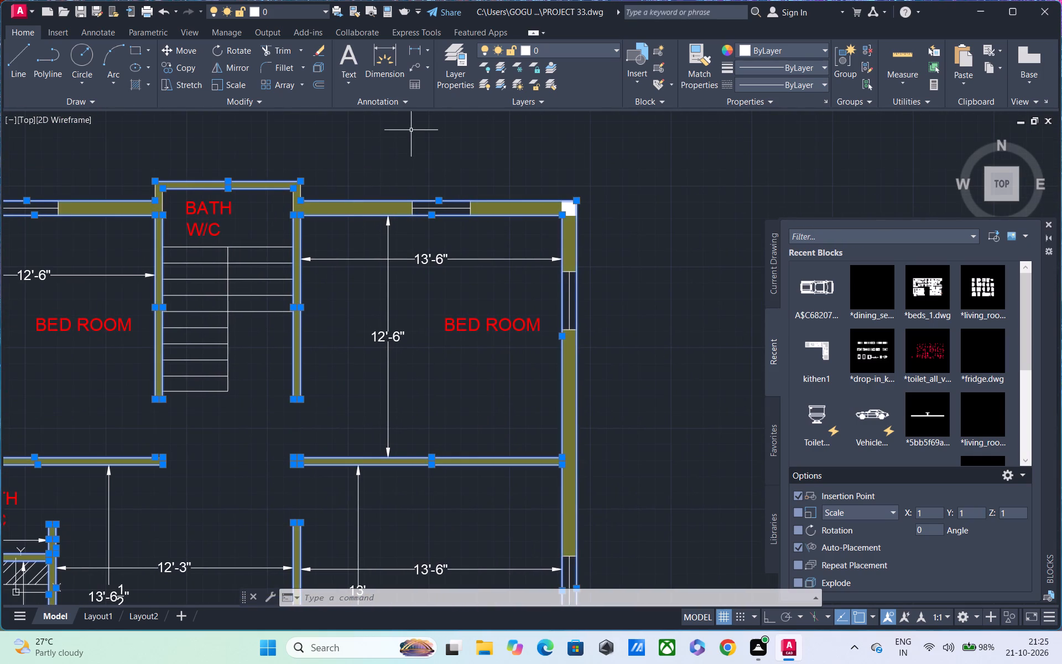
scroll(415, 111, down, 2)
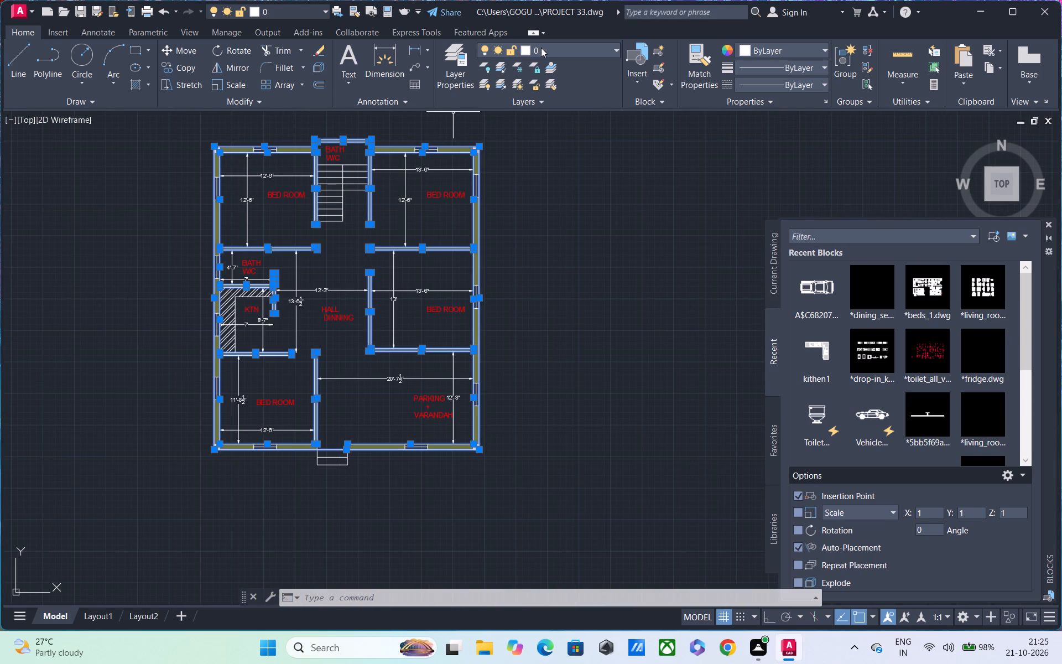
click(544, 48)
click(531, 128)
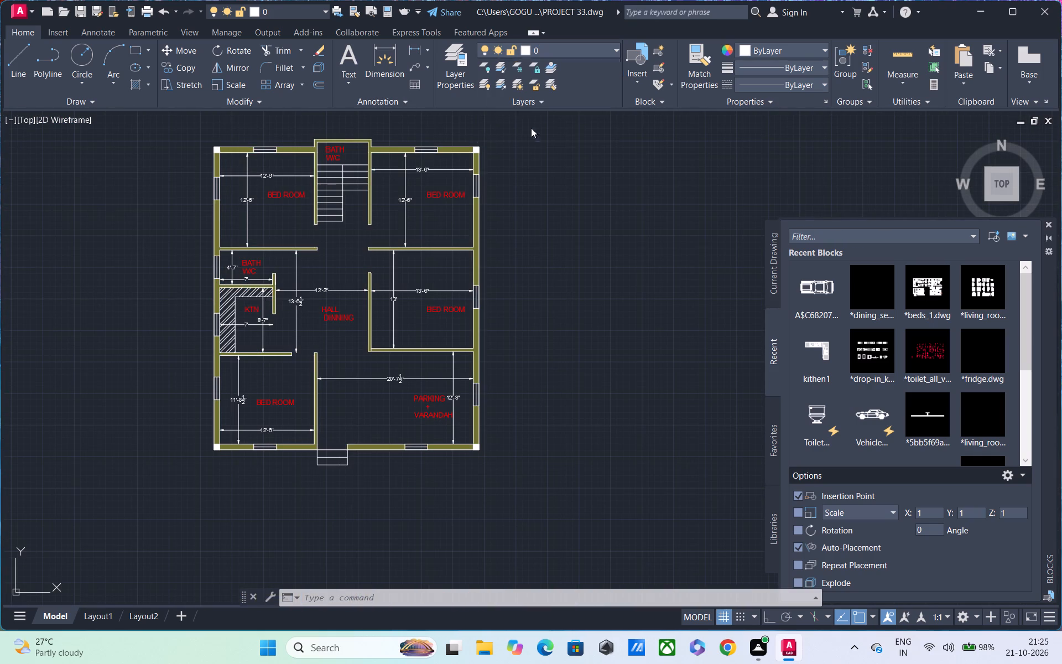
scroll(330, 153, up, 2)
scroll(648, 155, down, 2)
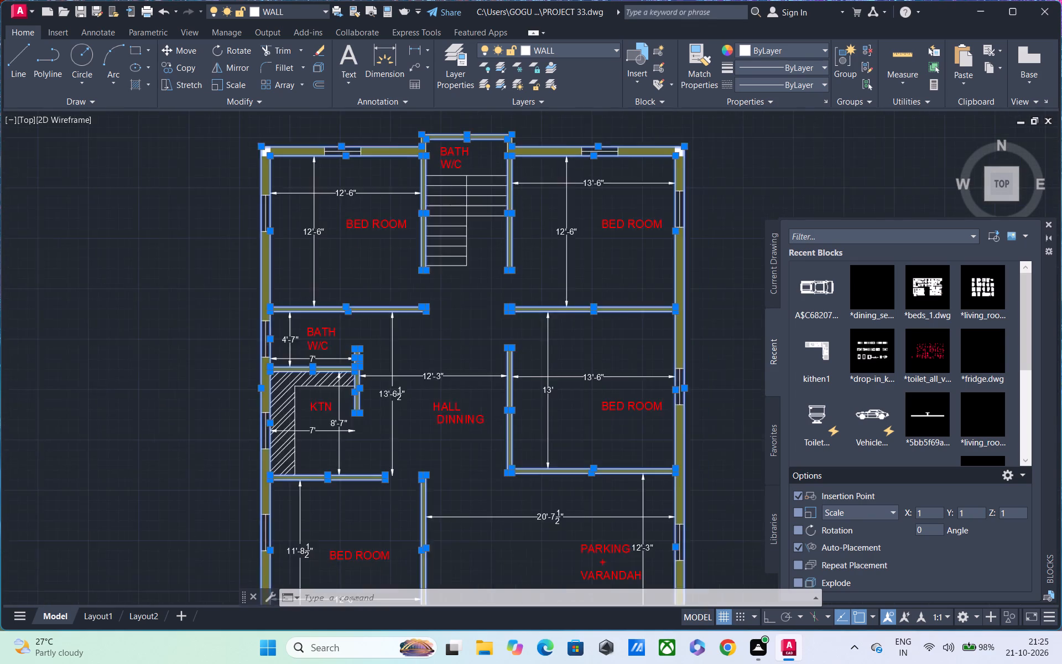
Create a new layer named STAIR and make it the current layer.
key(space)
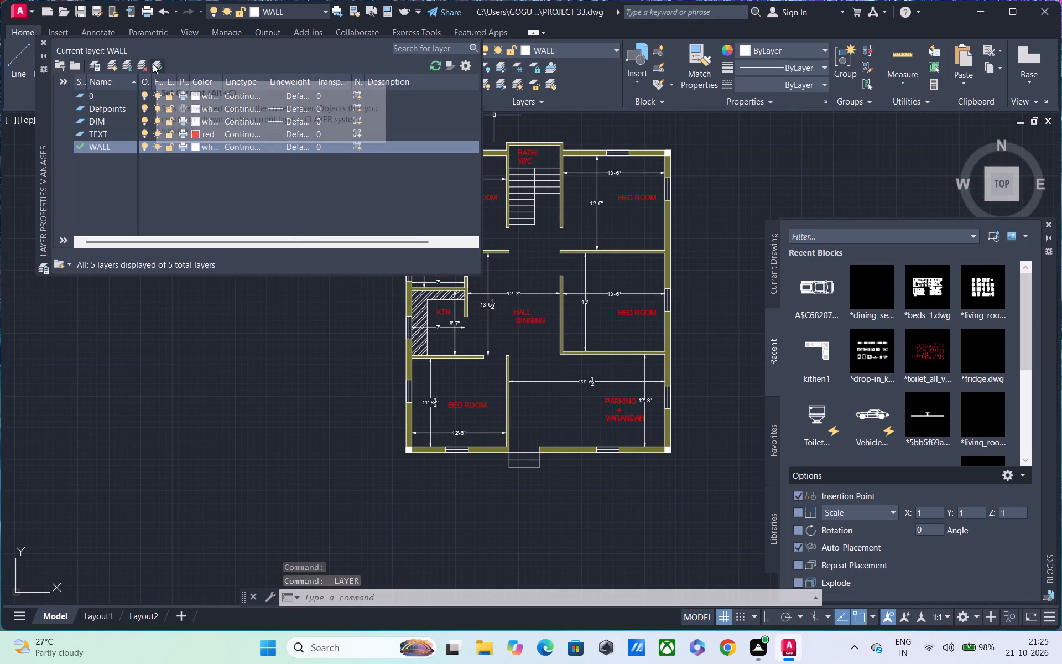
click(117, 65)
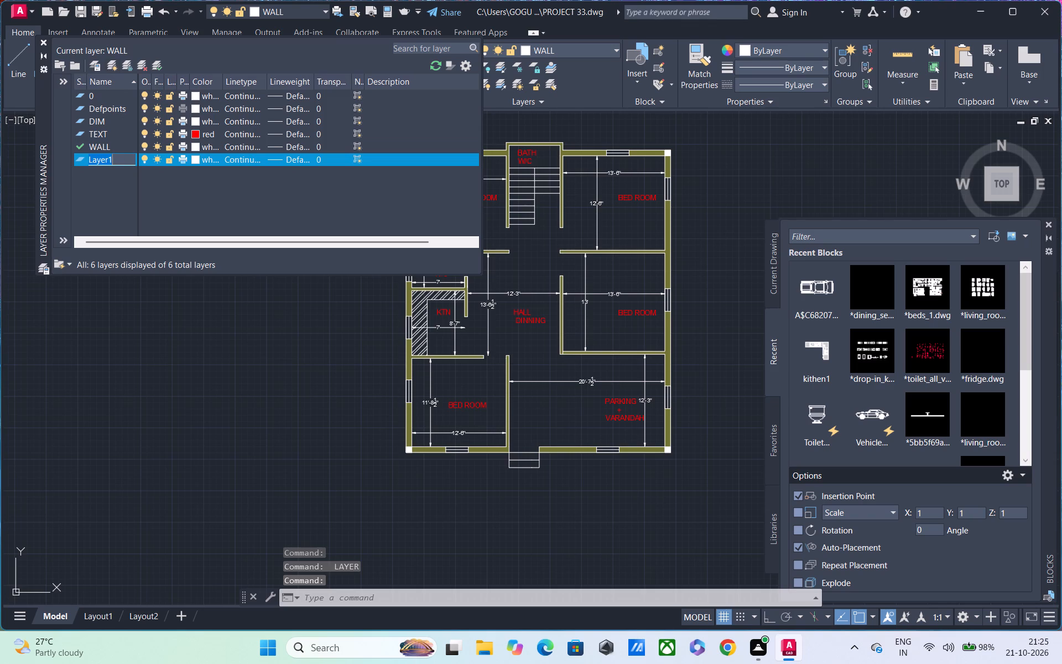
key(BackSpace)
key(BackSpace)
text(STAIR)
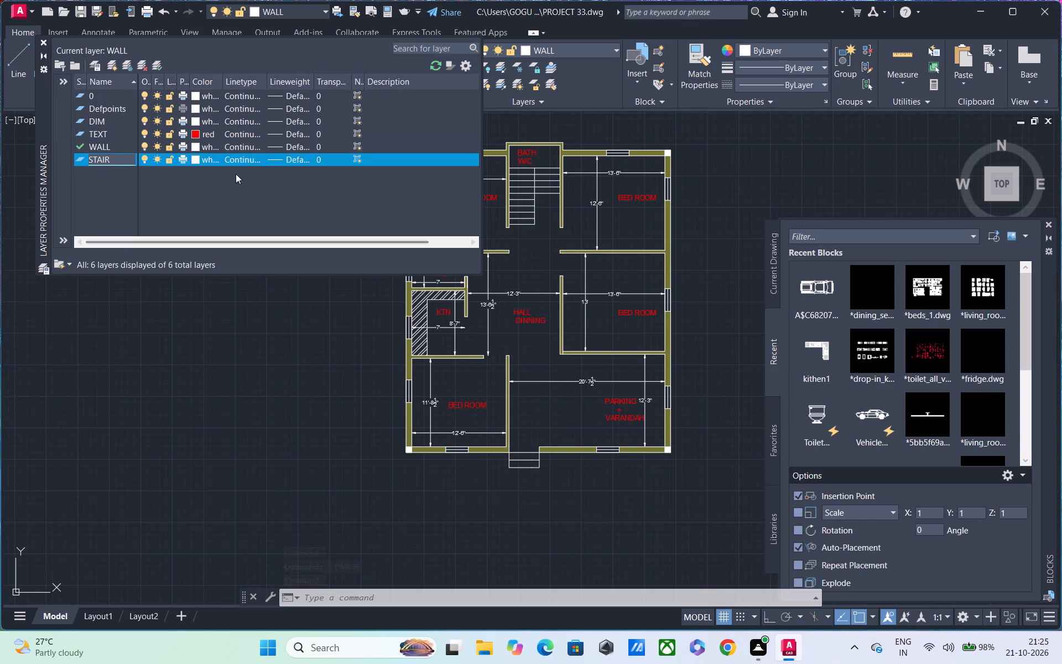
click(152, 65)
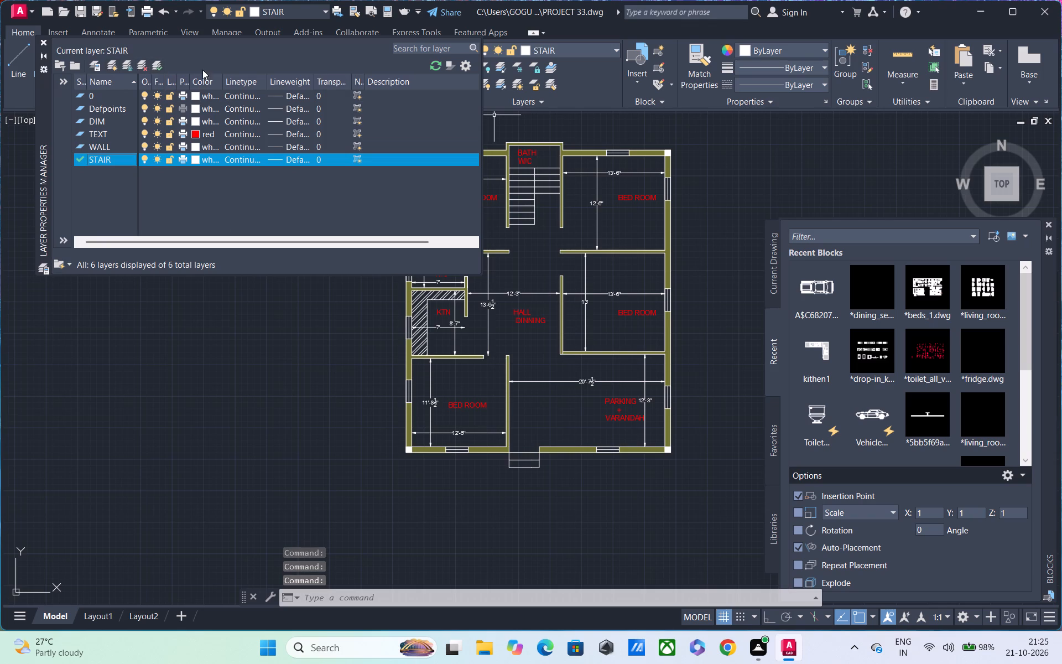
click(157, 62)
click(155, 64)
click(46, 41)
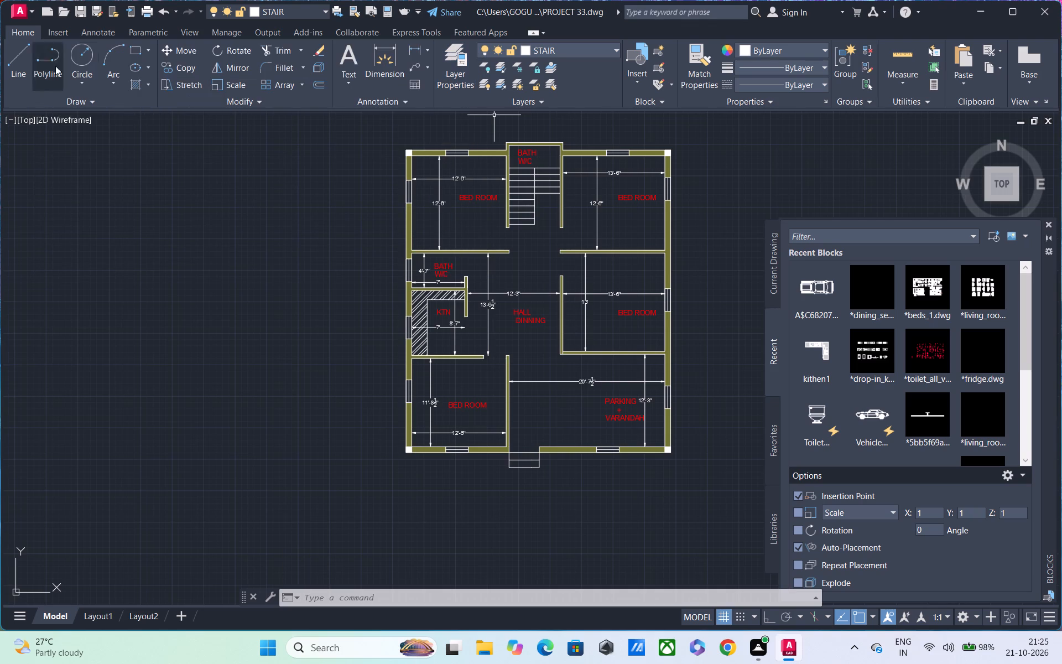
Select all tread and divider lines of the staircase below the upper BATH W/C and move them to the STAIR layer.
scroll(556, 224, up, 3)
middle_drag(546, 230, 539, 471)
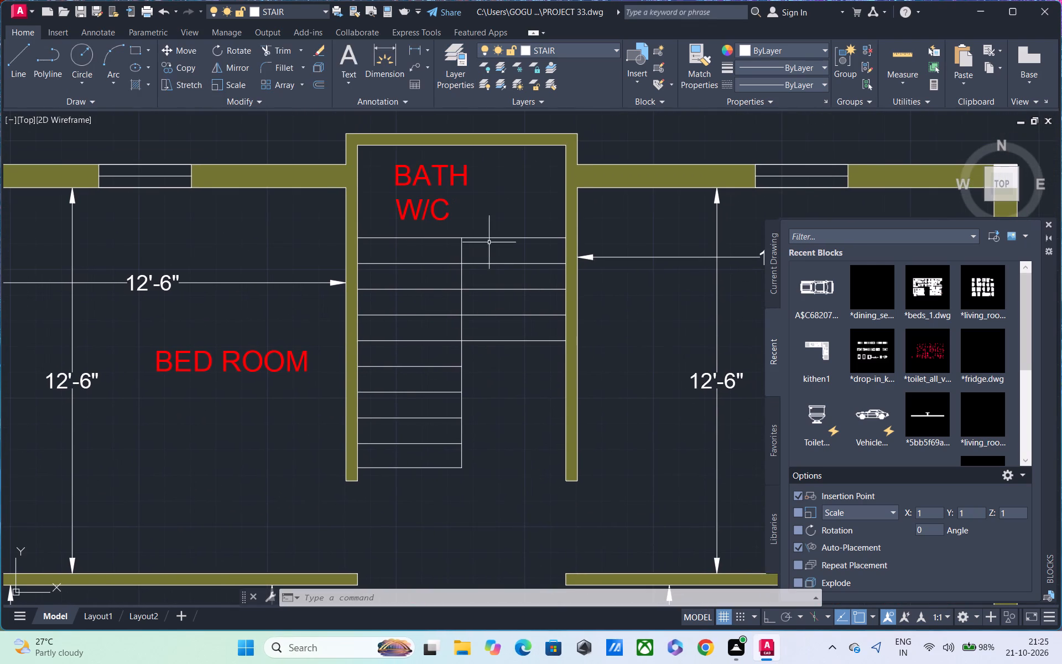
drag(494, 221, 473, 301)
drag(476, 299, 435, 362)
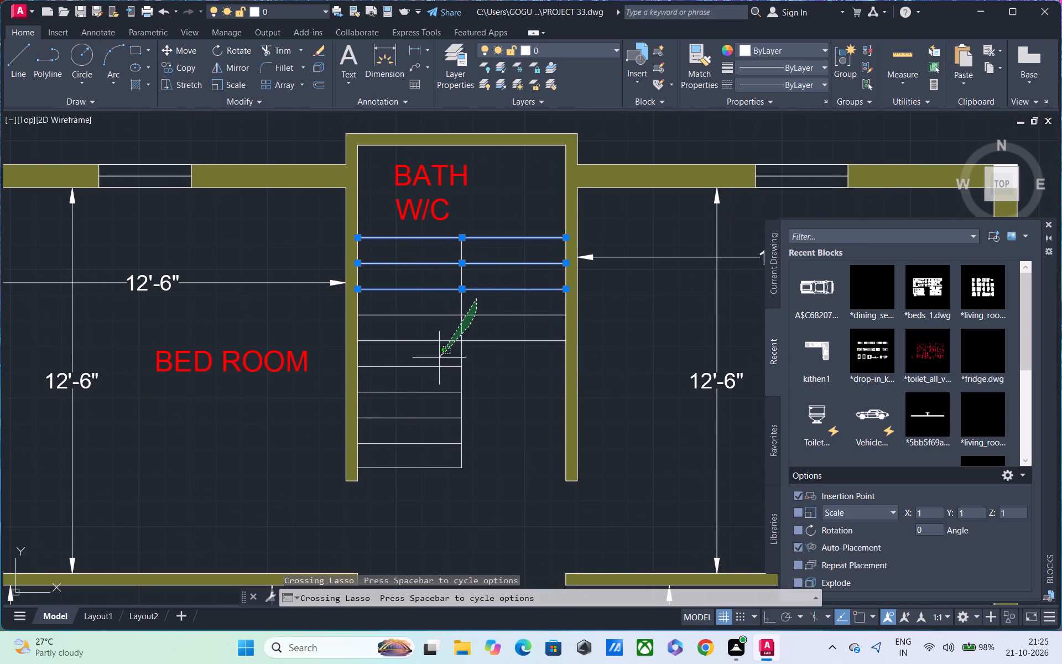
drag(435, 362, 468, 450)
scroll(464, 333, down, 1)
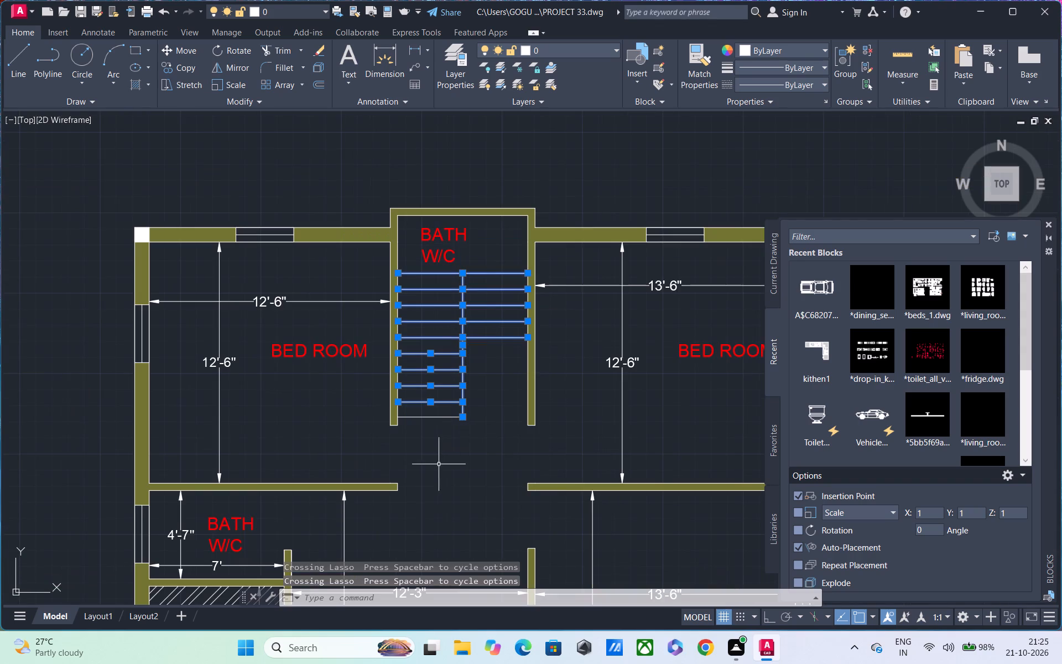
drag(442, 407, 425, 467)
click(420, 429)
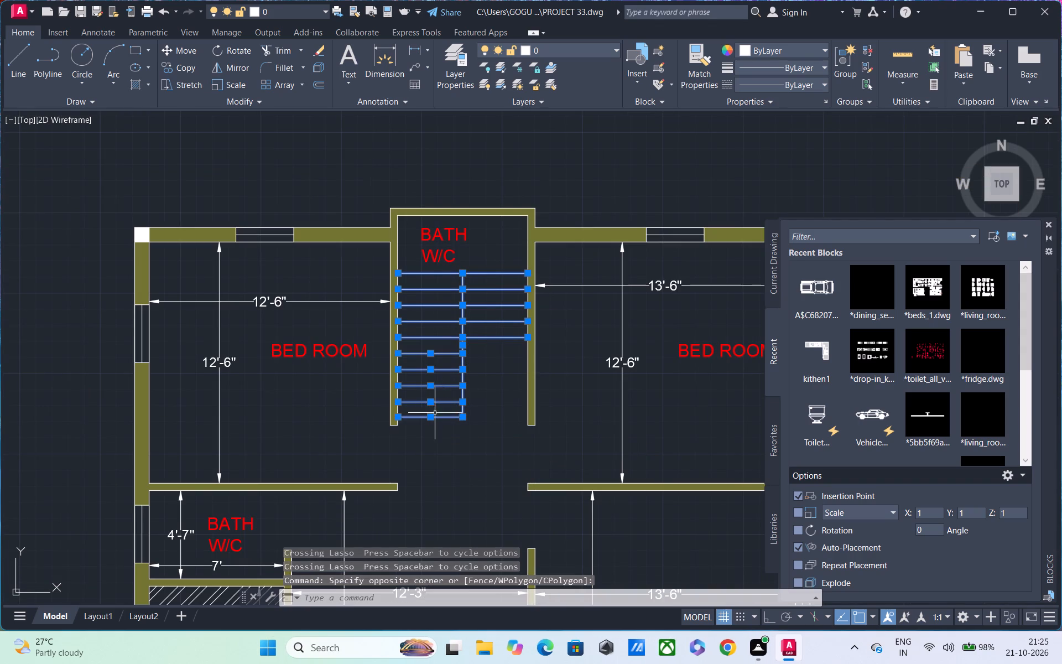
click(552, 56)
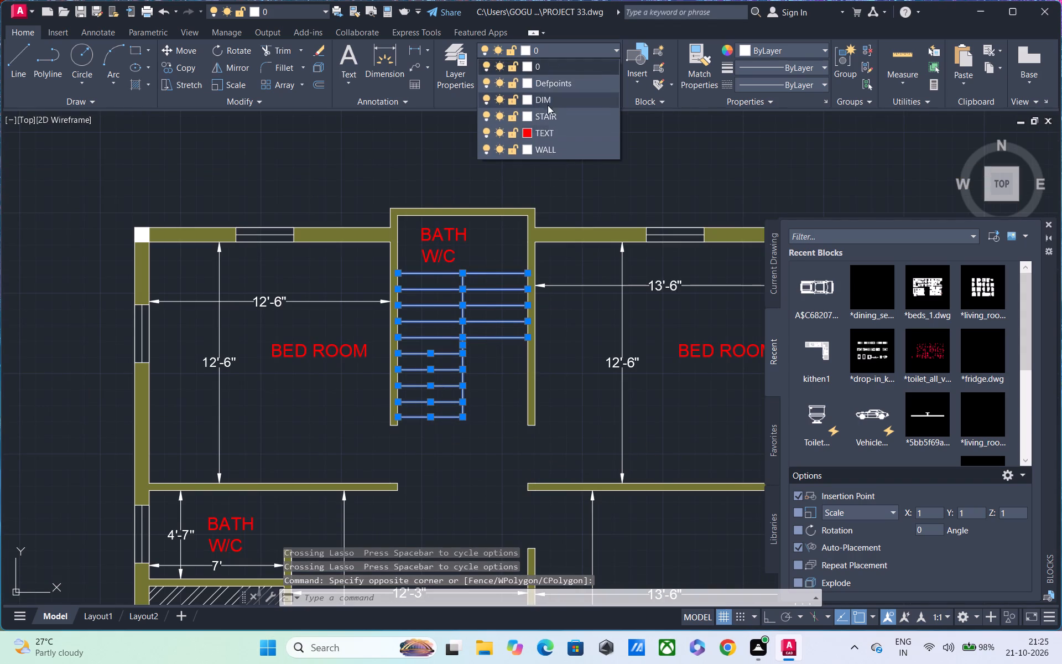
click(549, 118)
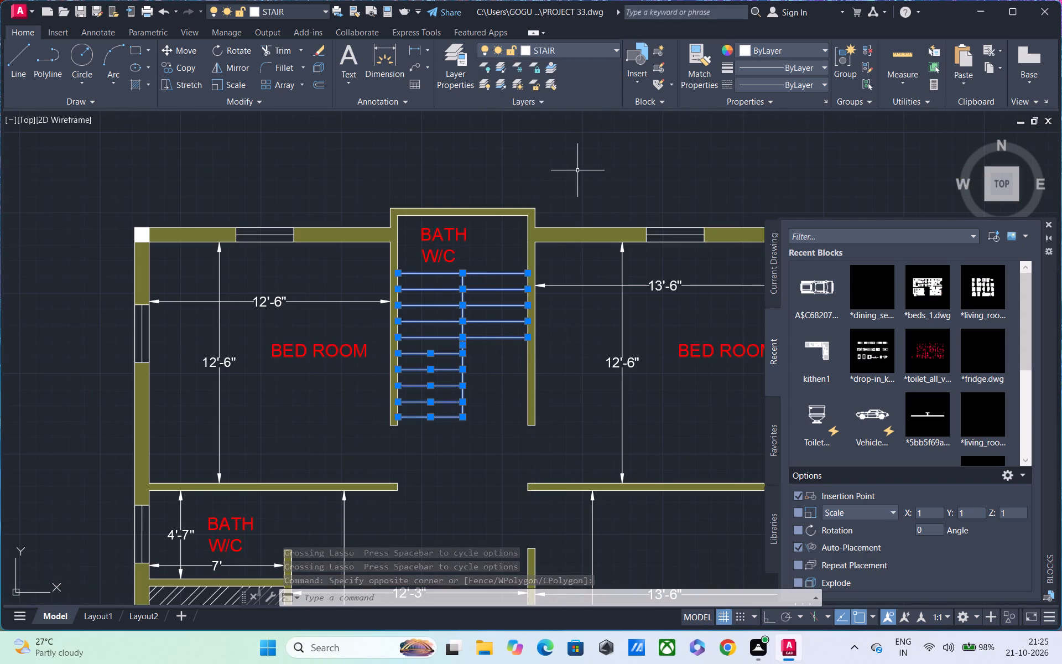
click(580, 173)
key(space)
key(Escape)
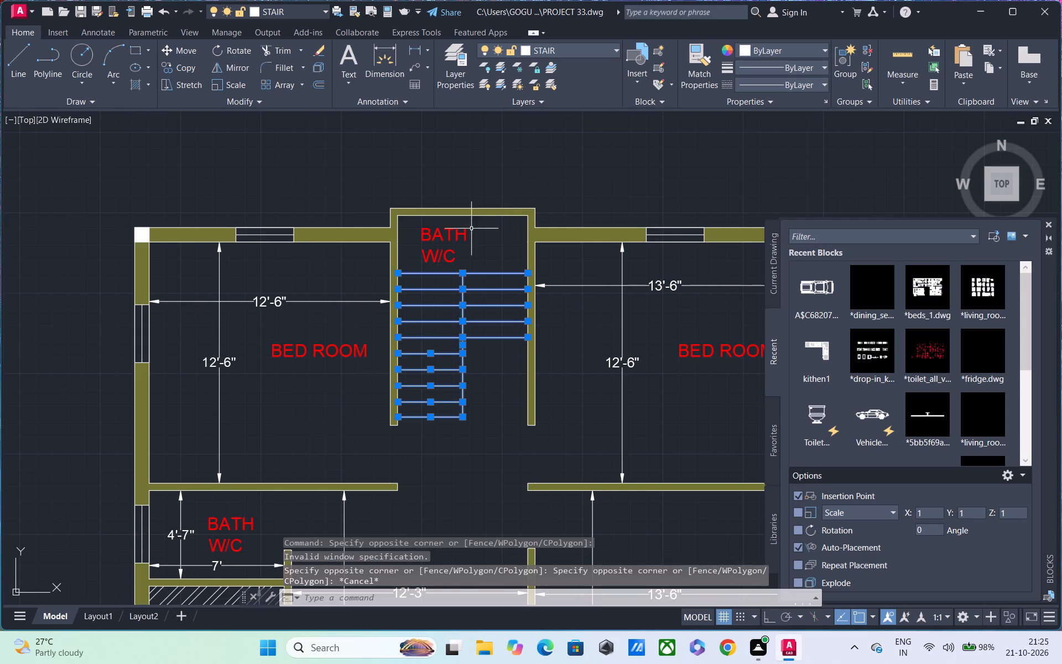
Create a new layer named WINDOWS and make it the current layer.
middle_drag(399, 247, 429, 311)
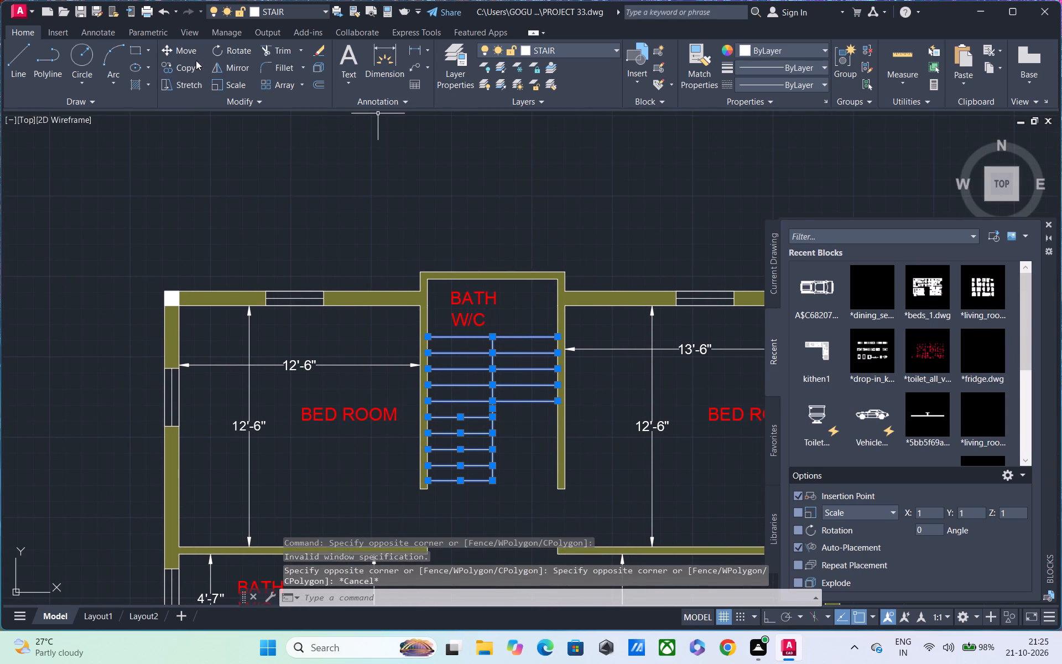
click(447, 56)
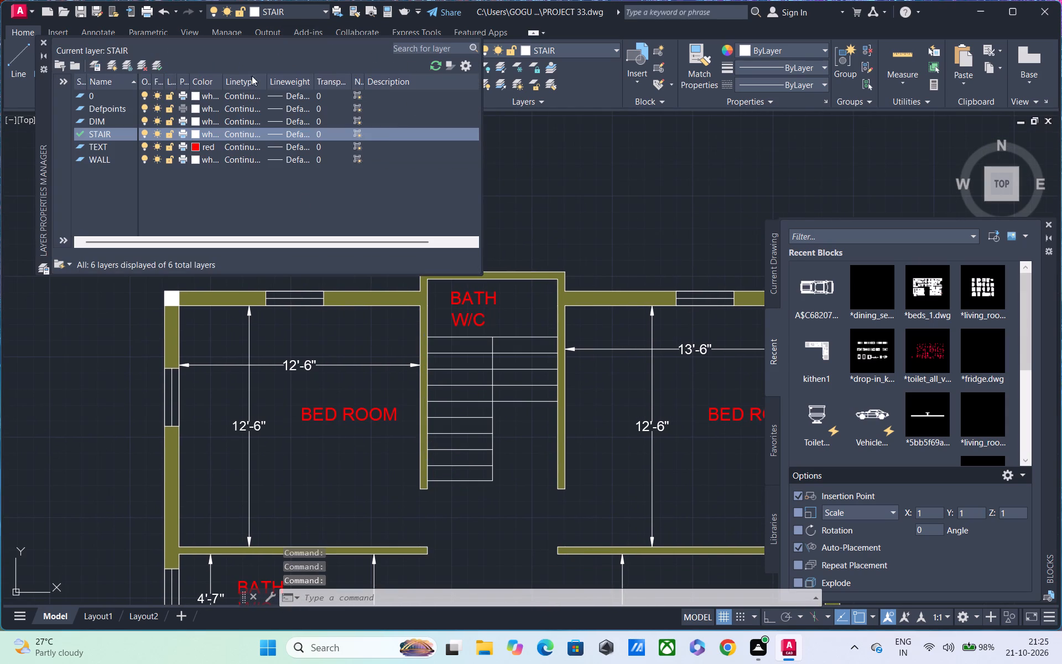
click(114, 68)
key(BackSpace)
key(BackSpace)
key(BackSpace)
key(BackSpace)
key(BackSpace)
key(BackSpace)
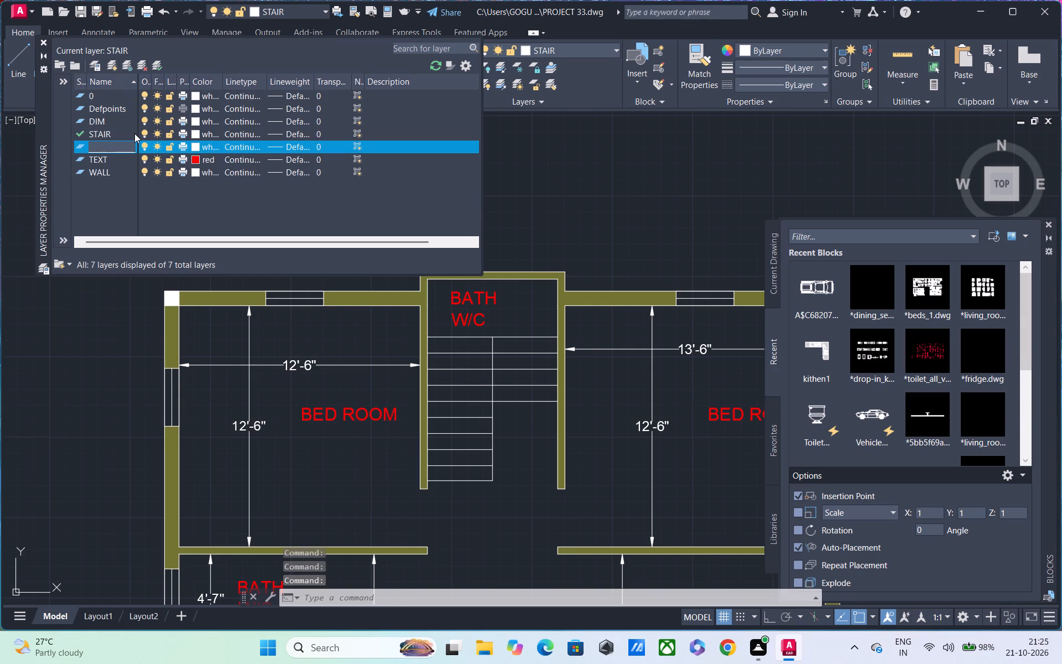
text(WINDO)
text(WS)
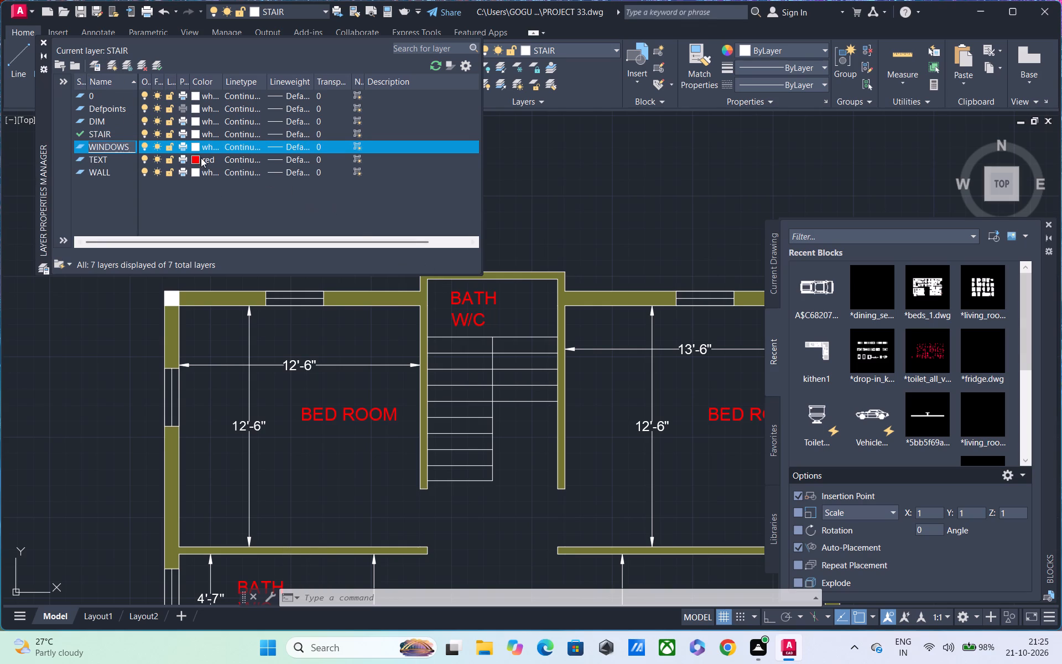
click(158, 66)
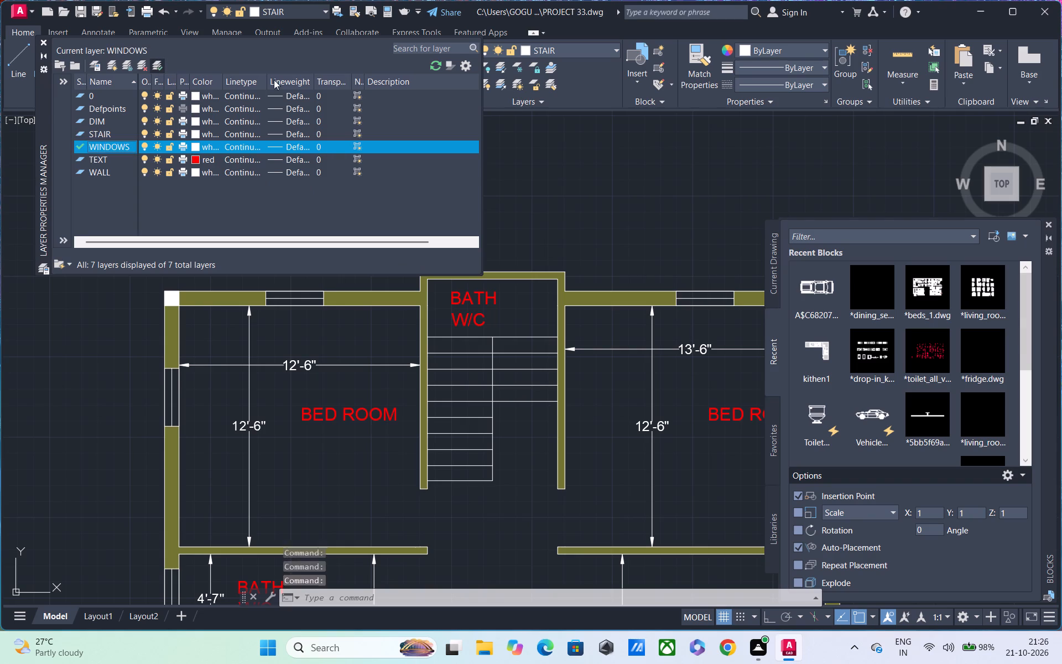
click(45, 39)
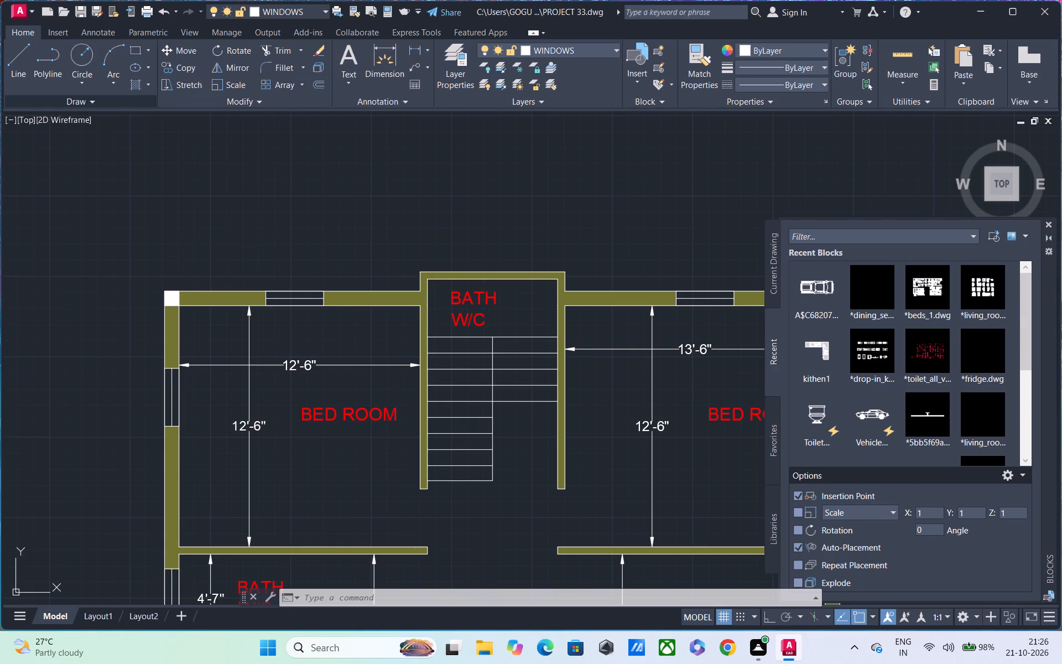
Select the window lines in the north and west walls of the north-west bedroom.
click(244, 269)
click(353, 317)
middle_drag(350, 317, 350, 315)
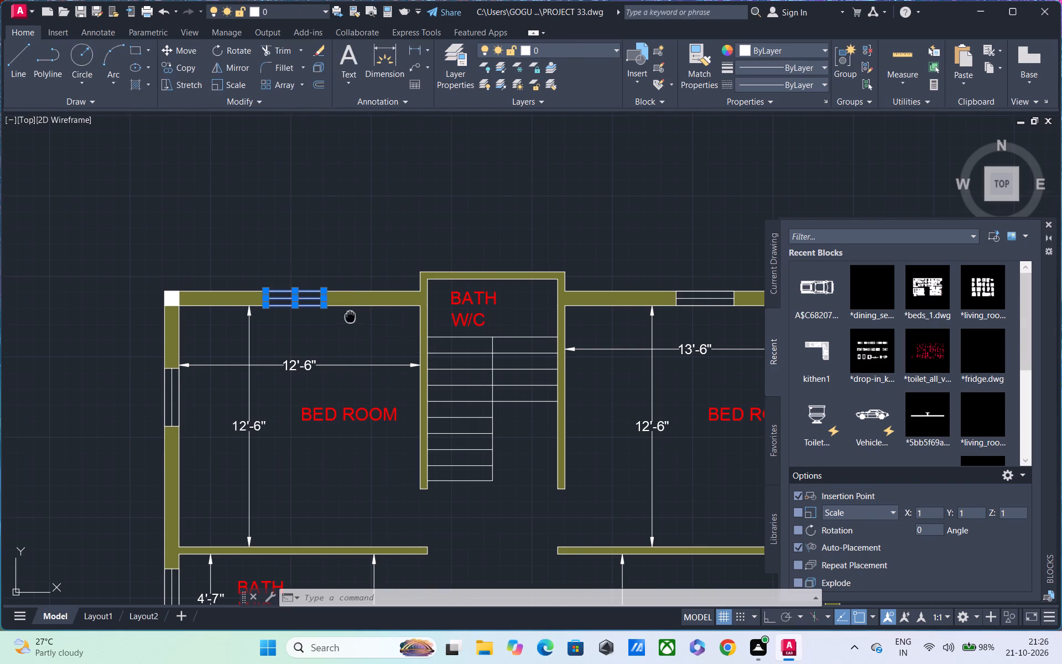
middle_drag(350, 315, 347, 206)
click(136, 240)
click(209, 327)
Add the west-wall windows of the lower BATH W/C and the KTN to the selection.
middle_drag(207, 326, 221, 248)
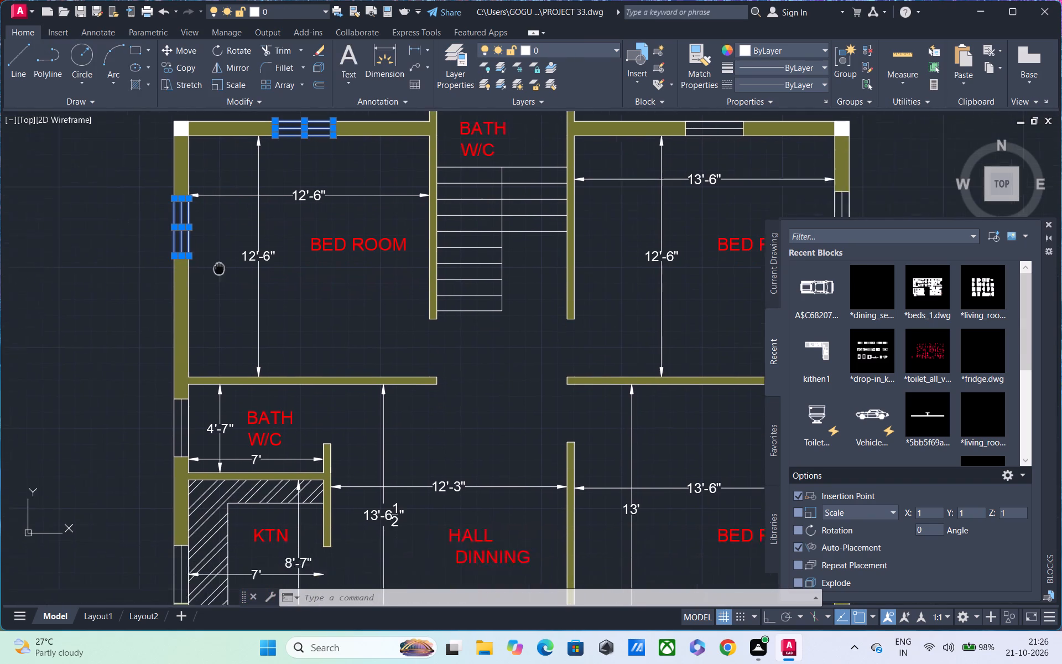
middle_drag(221, 248, 225, 236)
click(147, 342)
click(211, 422)
drag(151, 332, 160, 340)
click(210, 439)
middle_drag(198, 433, 253, 248)
click(216, 323)
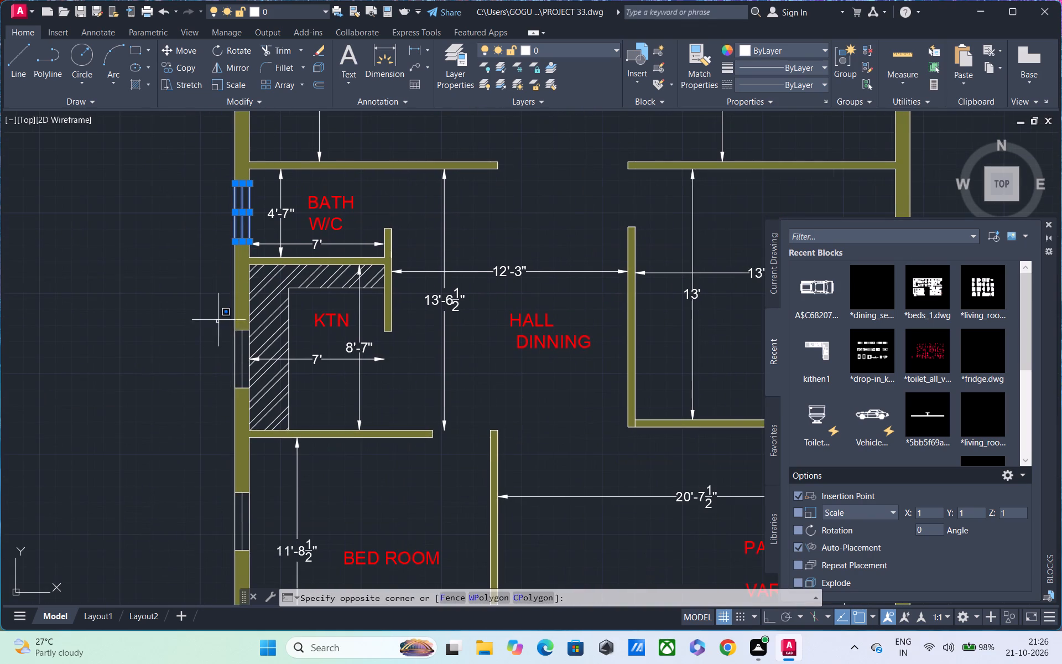
click(269, 394)
Add the windows in the west and south walls of the south-west bedroom to the selection.
middle_drag(262, 396, 262, 274)
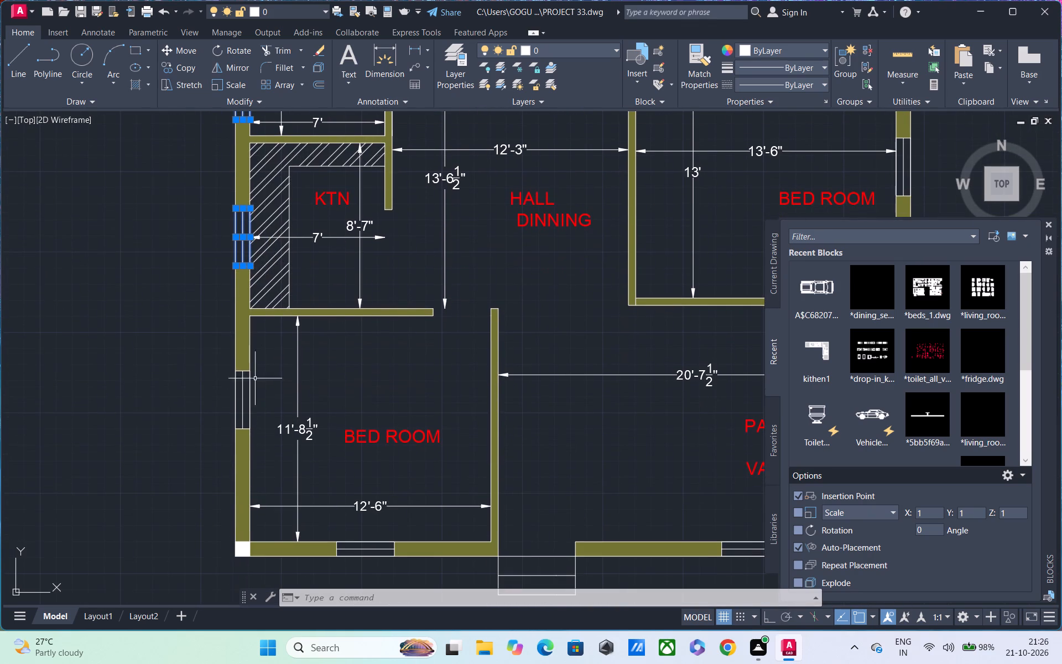
drag(192, 350, 205, 352)
click(272, 450)
scroll(274, 430, up, 1)
middle_drag(277, 424, 277, 320)
middle_drag(379, 506, 378, 499)
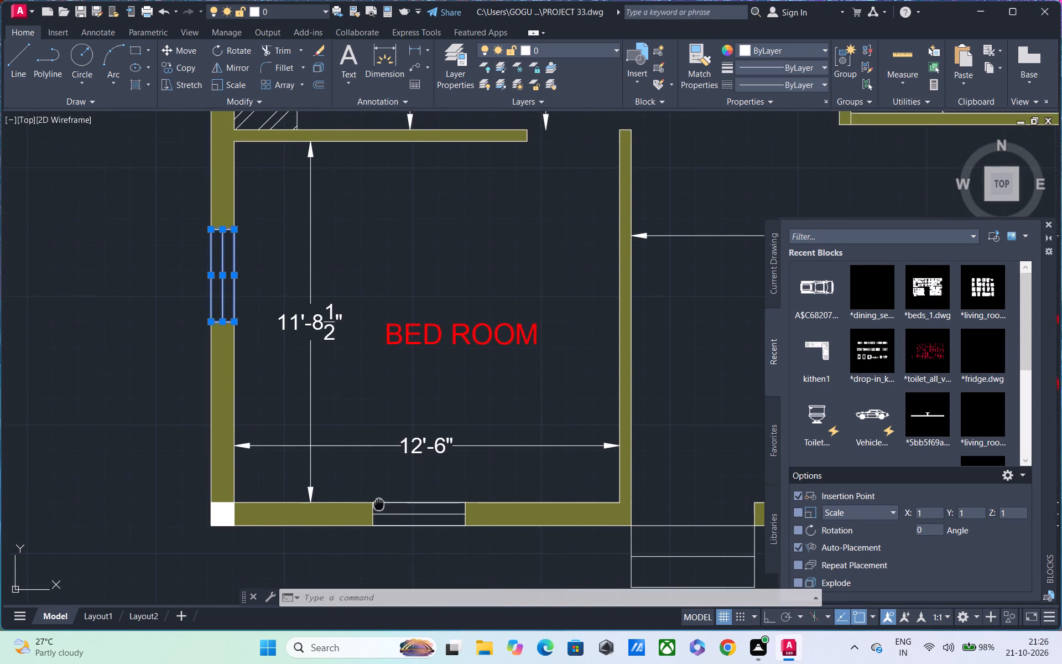
middle_drag(378, 499, 320, 380)
click(300, 361)
click(451, 452)
Add the windows in the south and east walls of PARKING + VARANDAH to the selection.
middle_drag(486, 451, 272, 401)
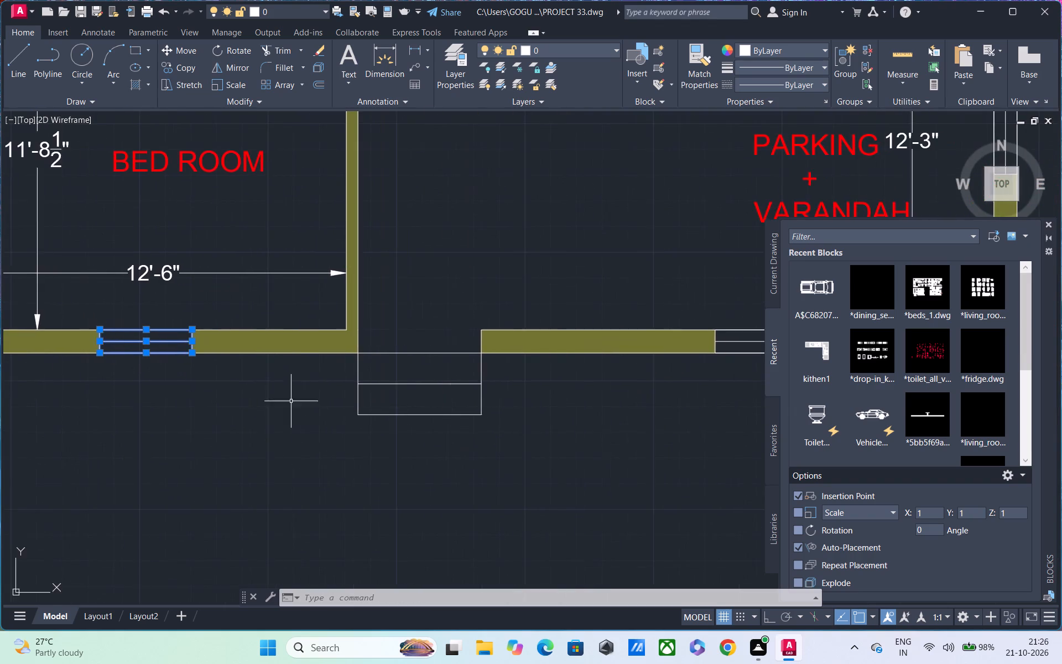
scroll(467, 394, down, 3)
middle_drag(499, 373, 363, 402)
scroll(424, 403, up, 3)
click(262, 395)
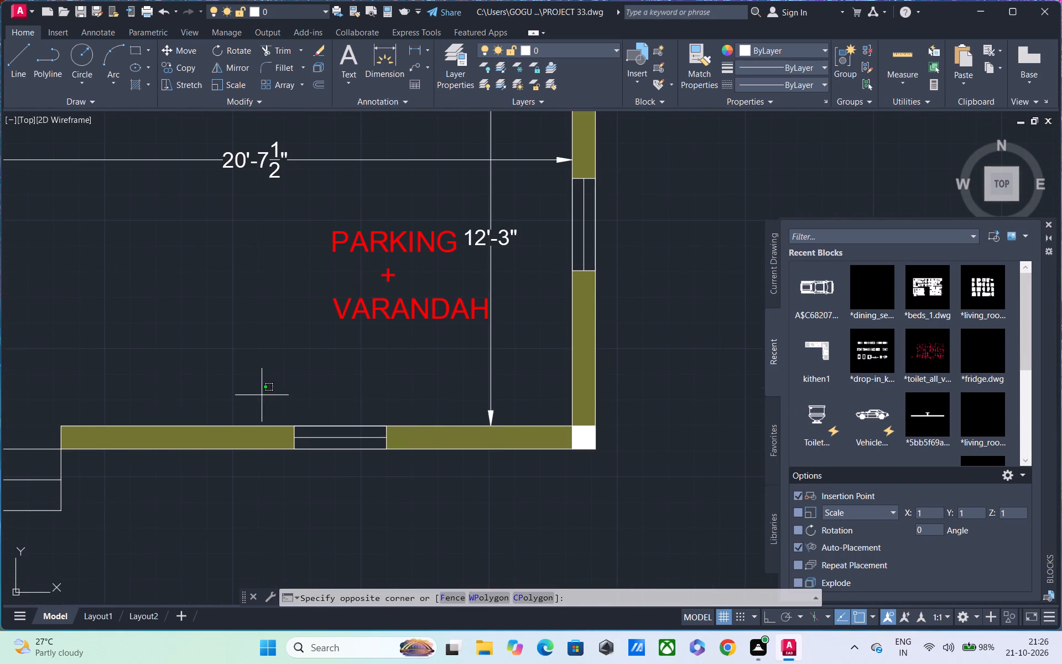
click(448, 492)
middle_drag(607, 278, 527, 409)
click(465, 302)
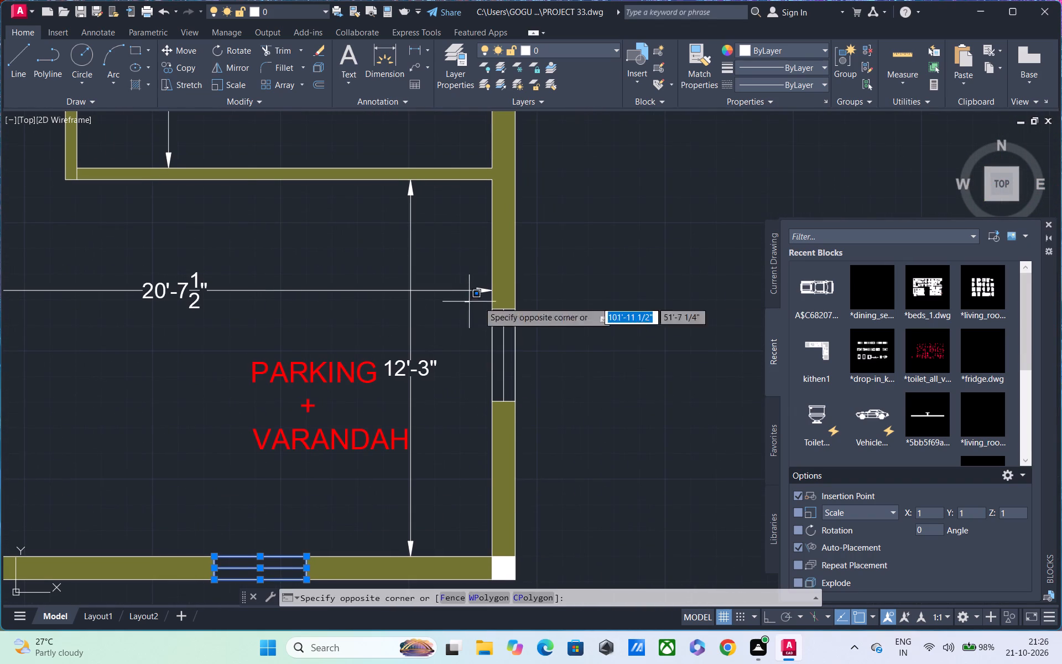
click(543, 454)
Add the east-wall window of the lower east bedroom to the selection.
middle_drag(543, 405, 551, 663)
scroll(556, 663, down, 1)
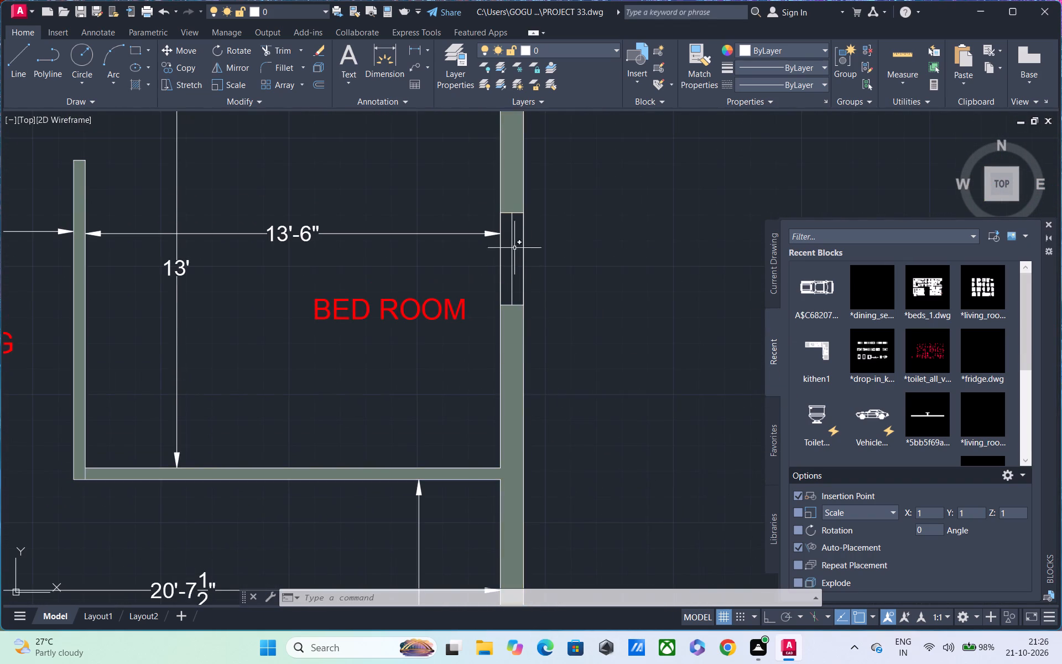
click(489, 192)
click(544, 326)
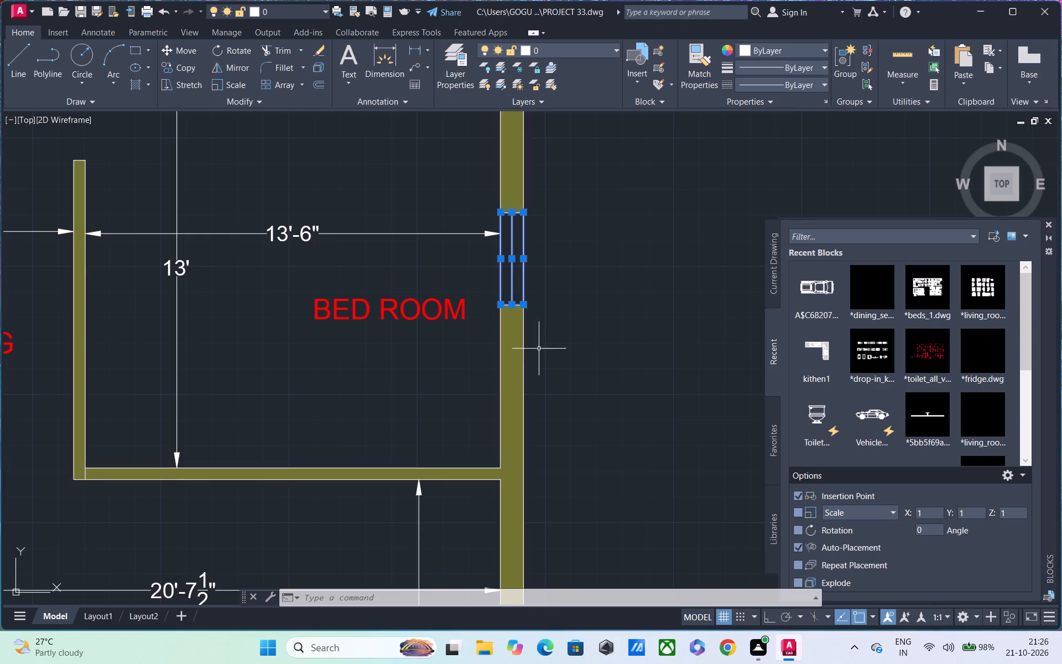
Add the east-wall window of the north-east bedroom to the selection.
middle_drag(548, 360, 603, 524)
scroll(442, 347, down, 2)
middle_drag(441, 341, 478, 445)
scroll(510, 302, up, 1)
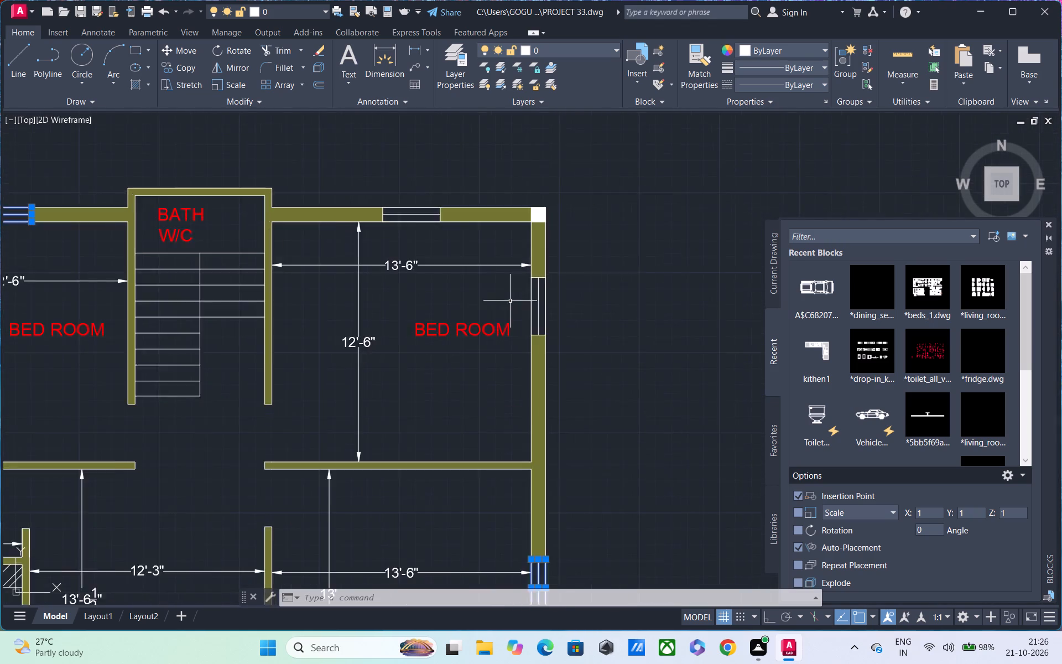
scroll(510, 301, up, 1)
click(522, 243)
click(522, 260)
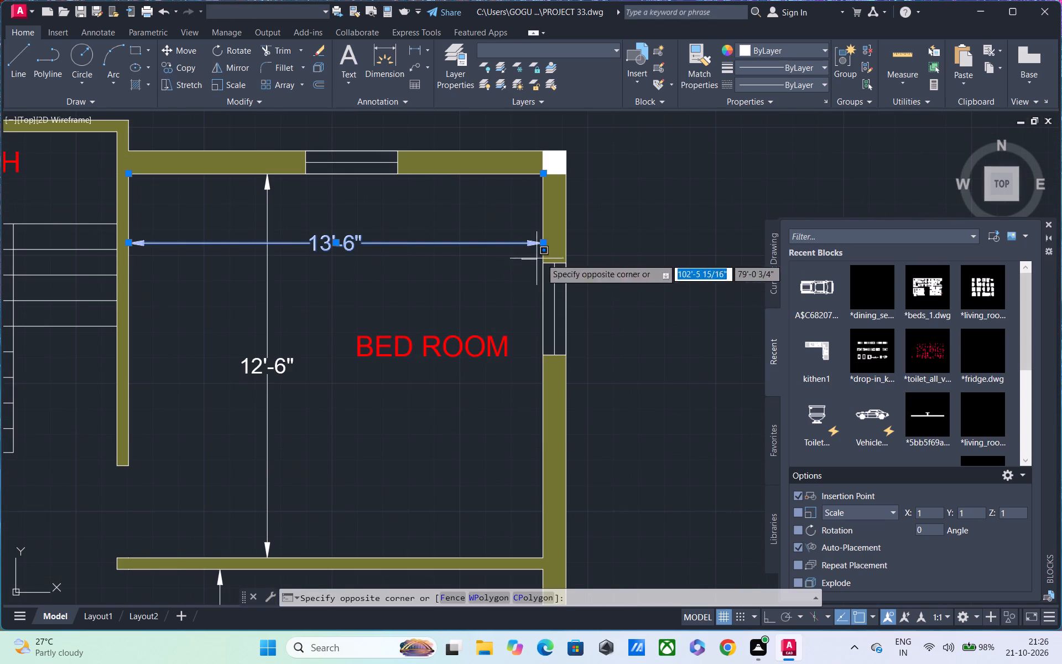
click(619, 400)
scroll(468, 377, down, 1)
middle_drag(556, 400, 727, 388)
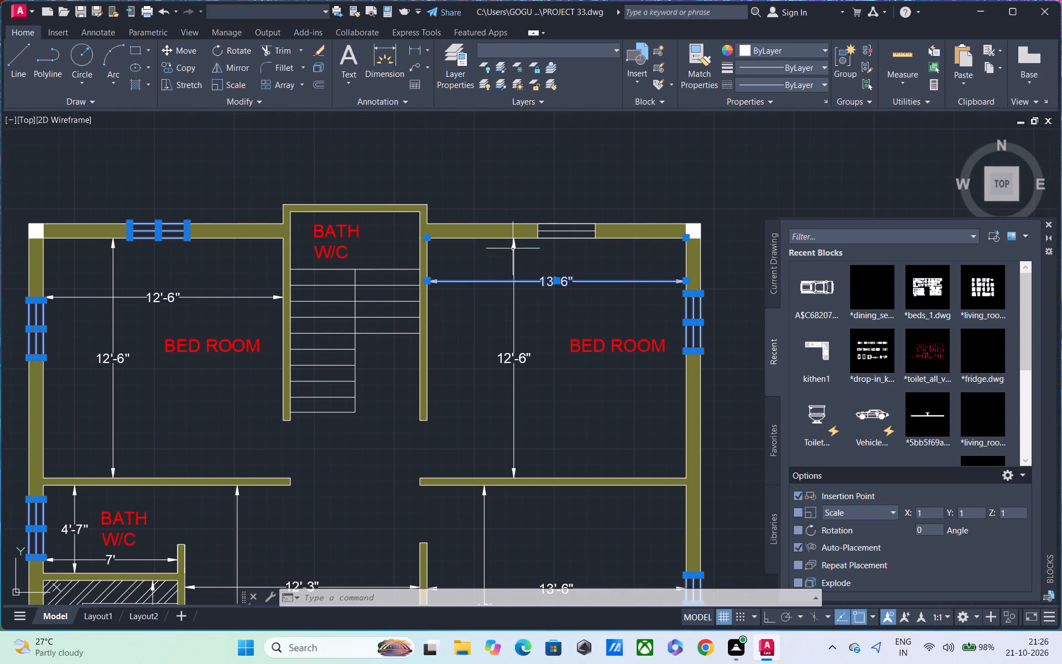
Remove the north-east bedroom's 13'-6" dimension from the selection.
click(597, 281)
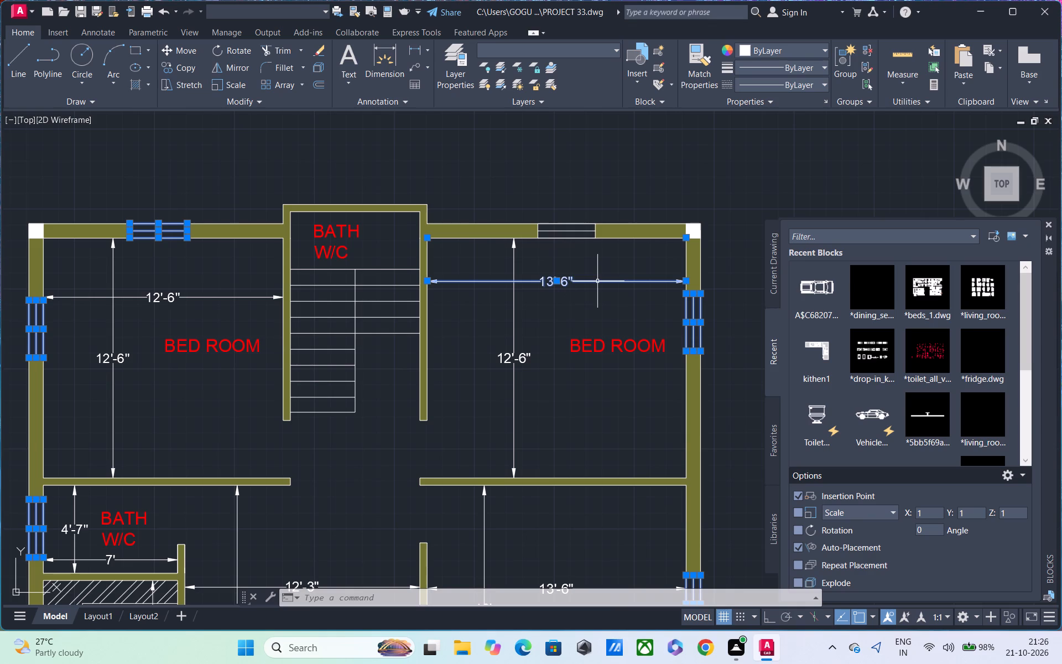
click(598, 283)
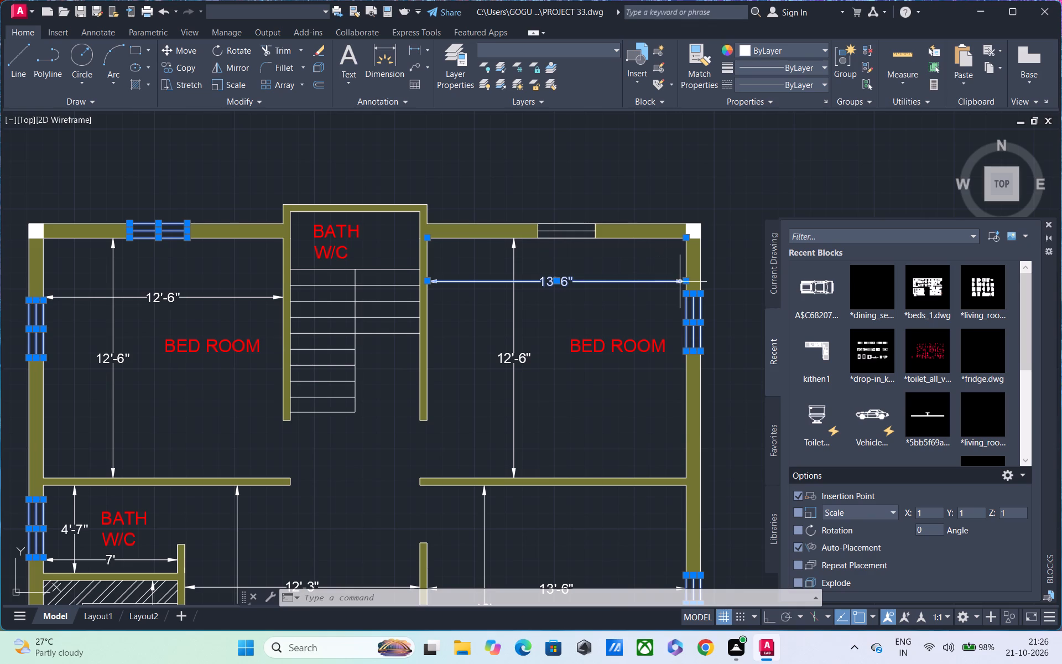
click(680, 282)
click(688, 281)
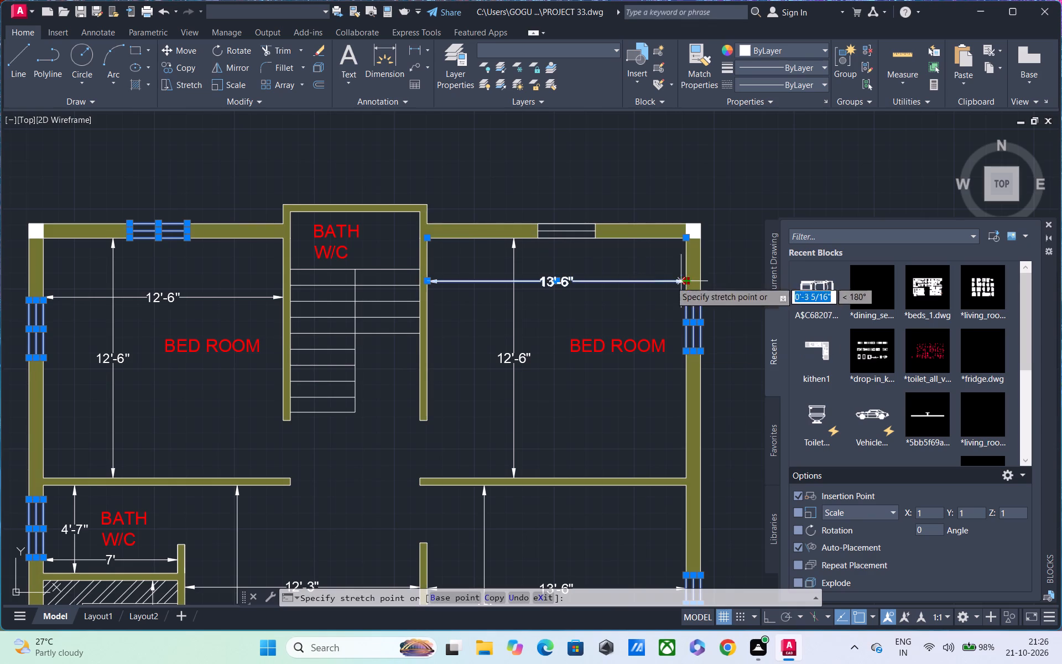
key(Escape)
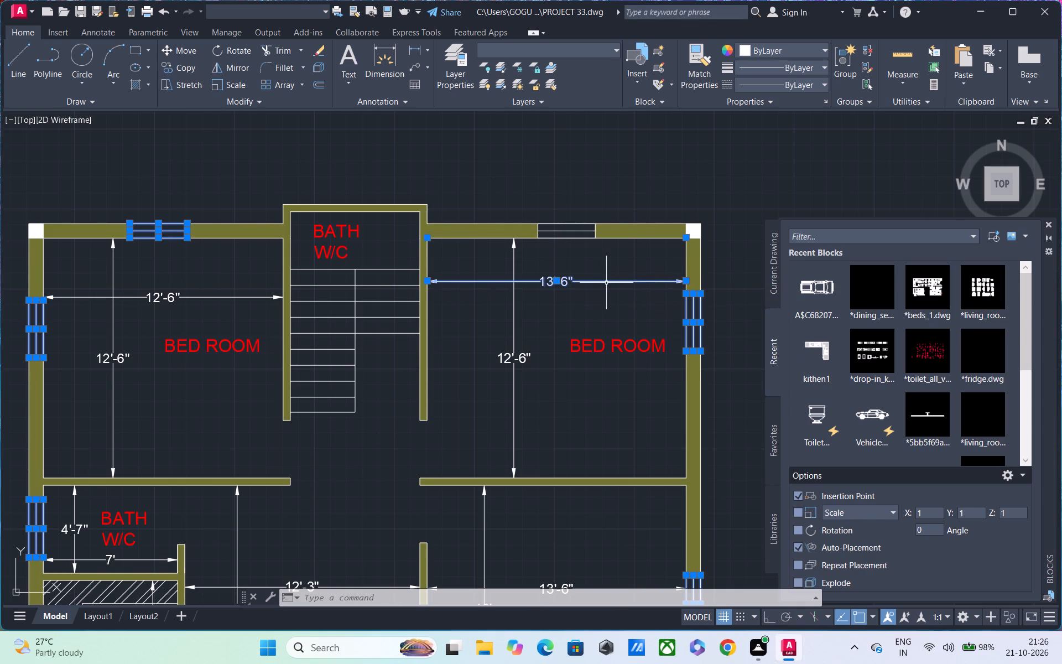
shift+click(607, 282)
Add the north-wall window of the north-east bedroom to the selection and move all selected windows to the WINDOWS layer.
click(520, 203)
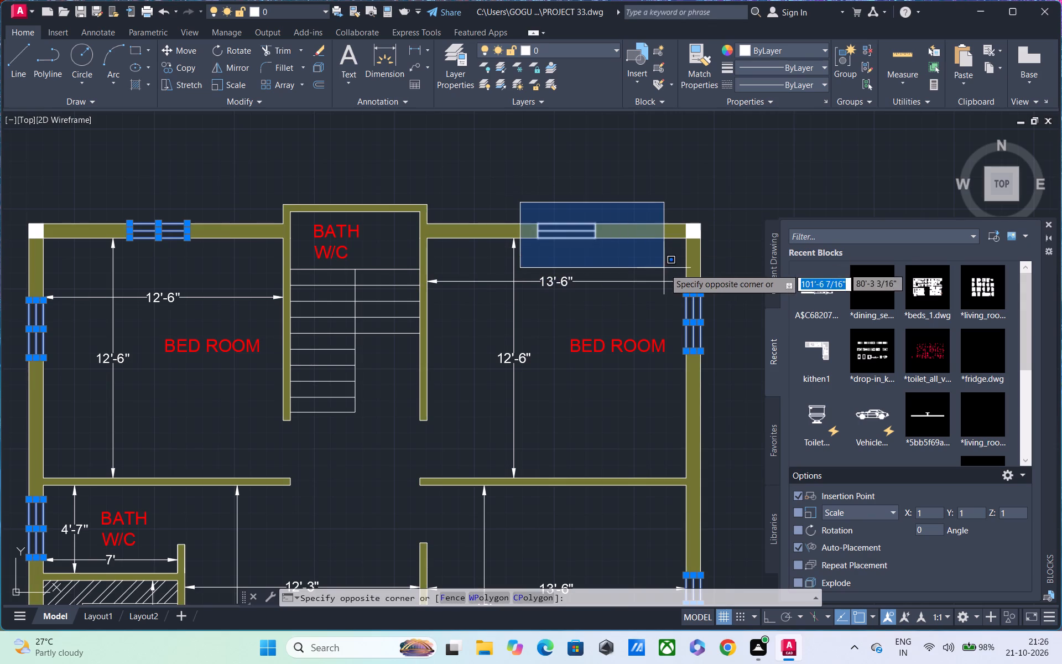
click(665, 268)
scroll(613, 359, down, 1)
middle_drag(581, 429, 550, 314)
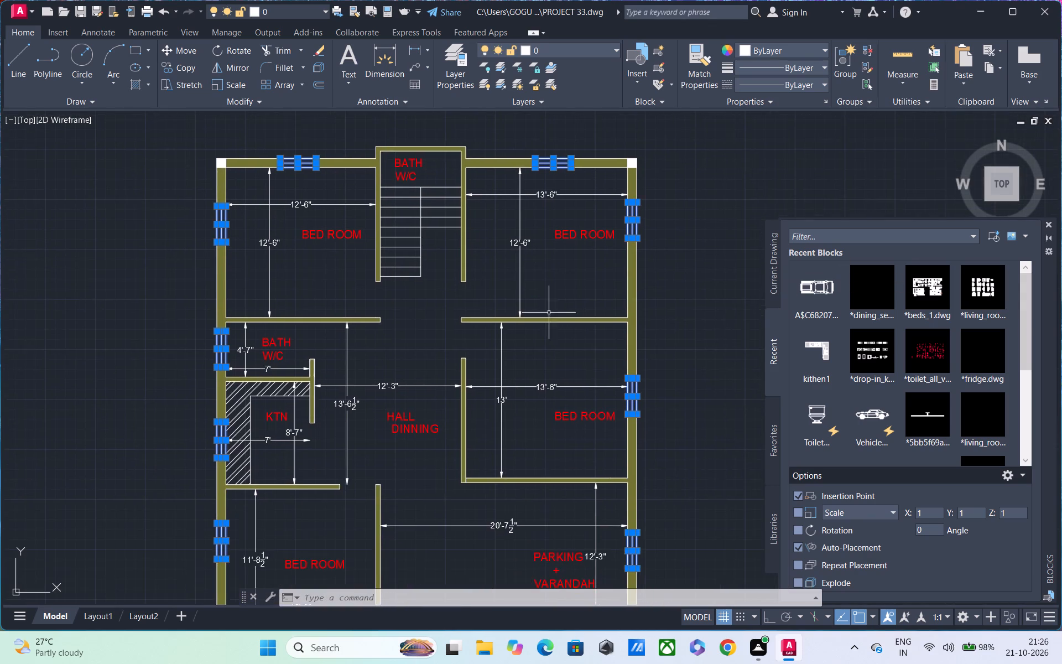
scroll(545, 320, down, 2)
middle_drag(542, 339, 499, 393)
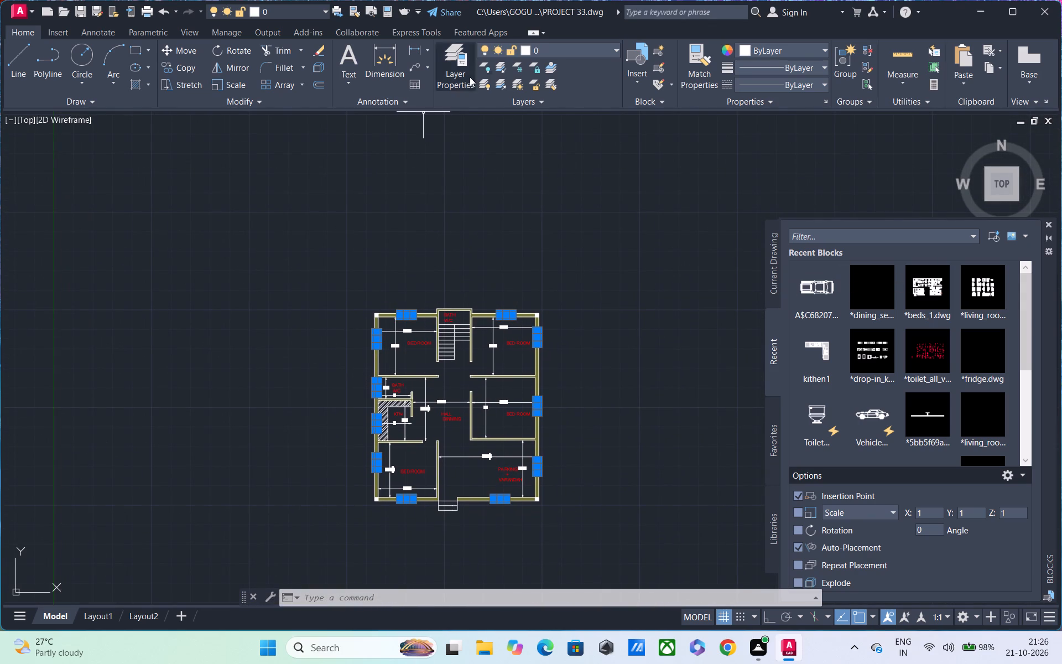
click(563, 51)
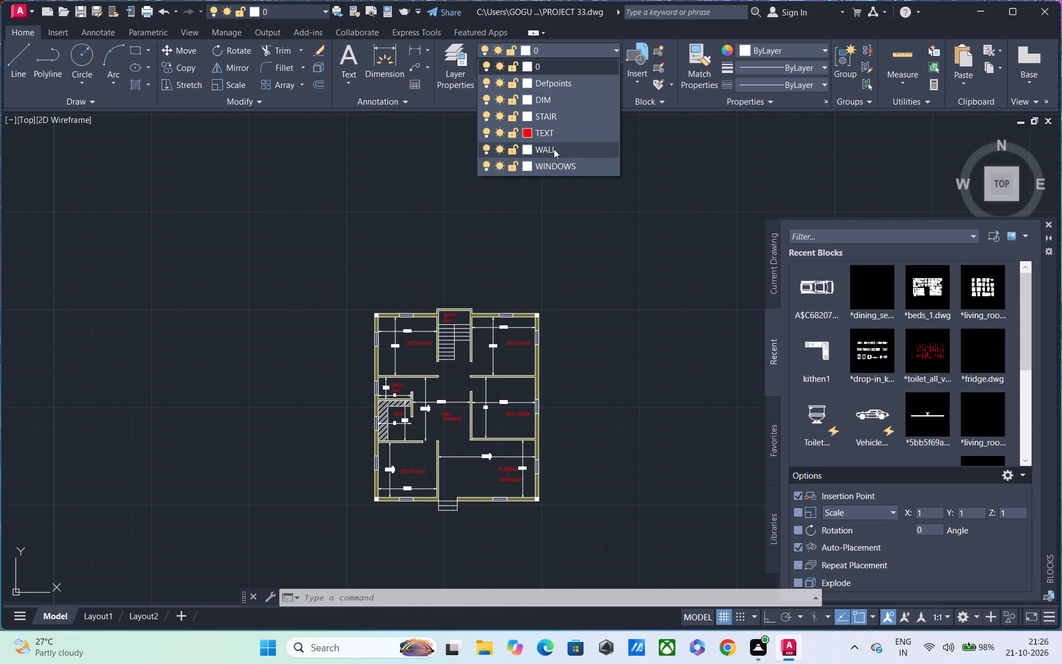
click(553, 167)
Create a new layer named COIUMN and make it the current layer.
key(space)
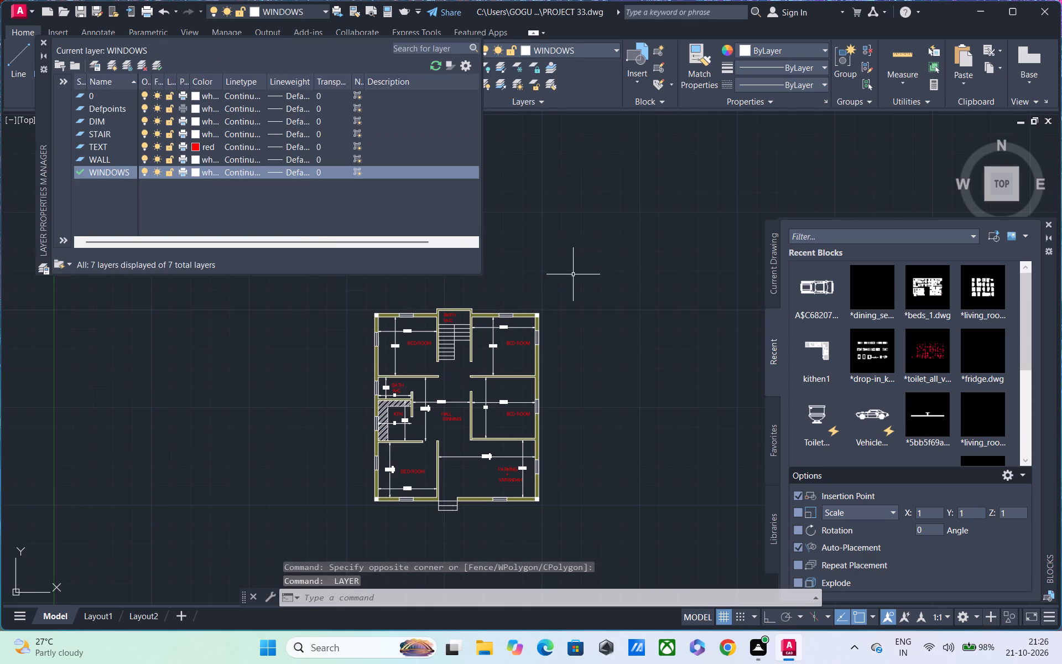
middle_drag(572, 284, 551, 365)
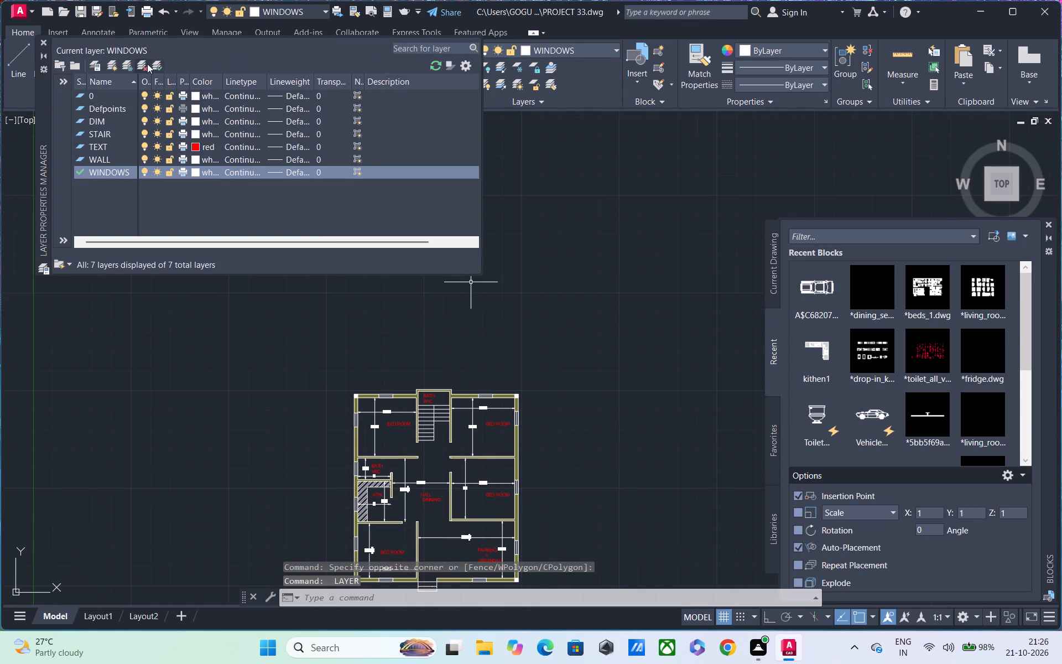
click(114, 64)
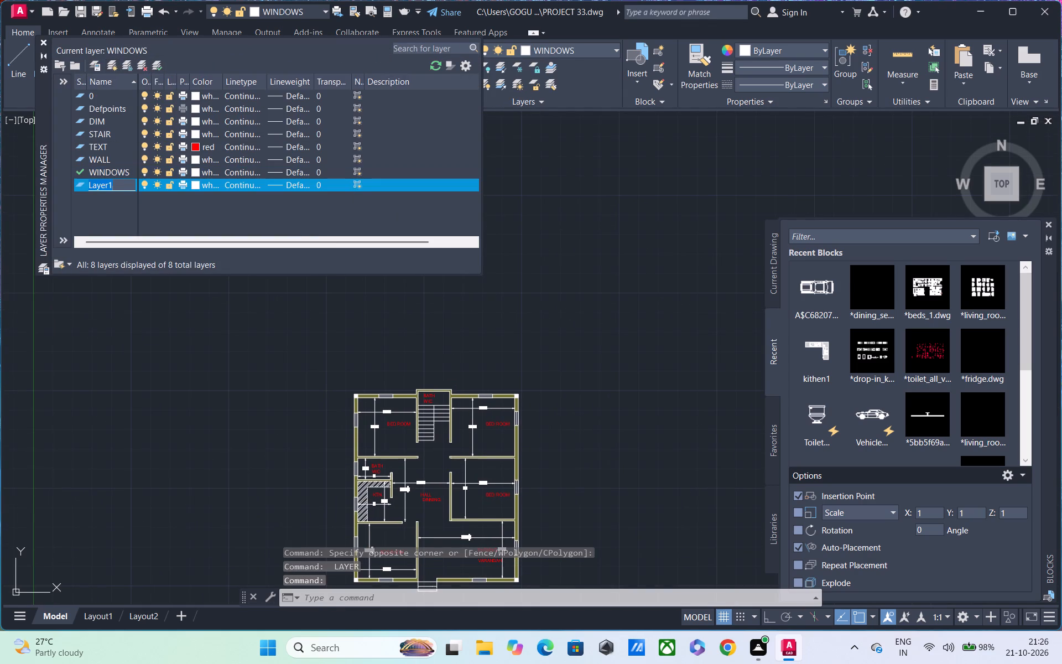
key(BackSpace)
text(CO)
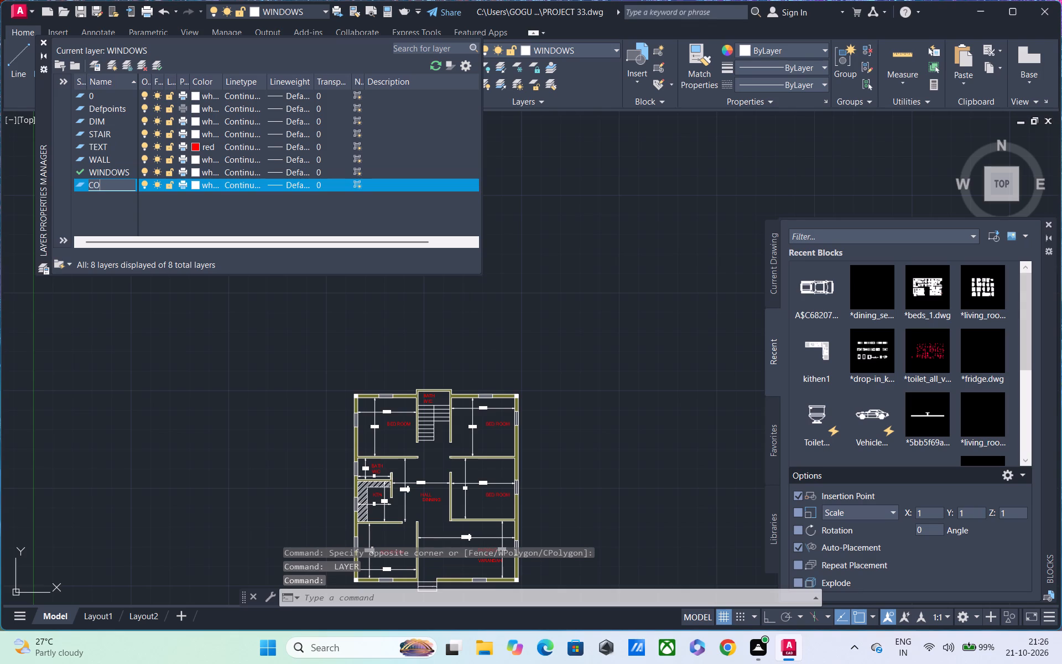
key(i)
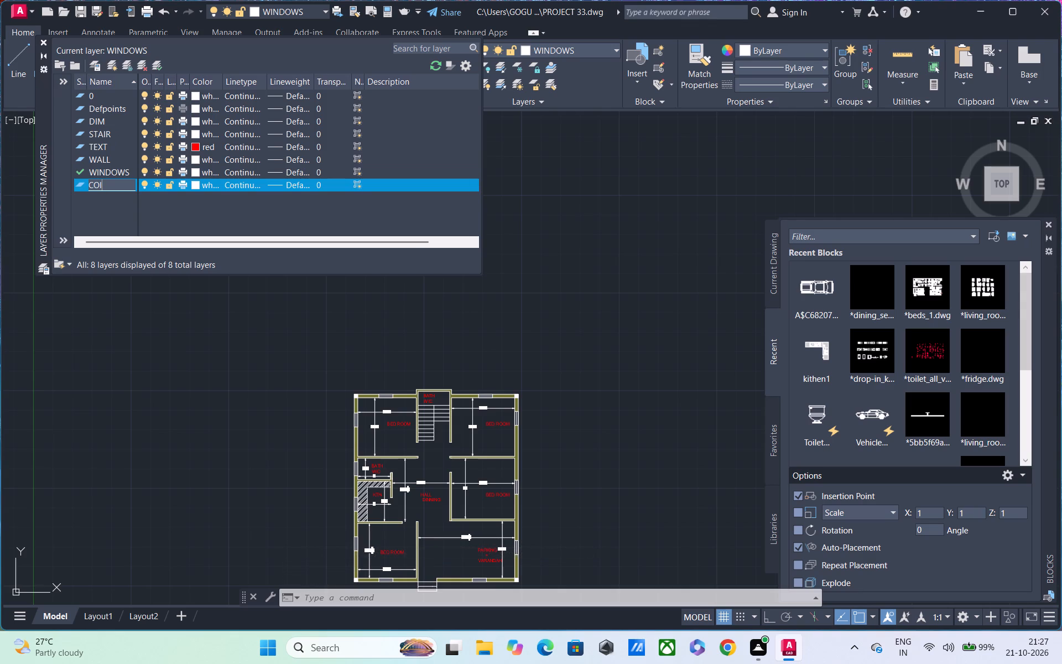
text(MN)
key(BackSpace)
key(BackSpace)
text(OMN)
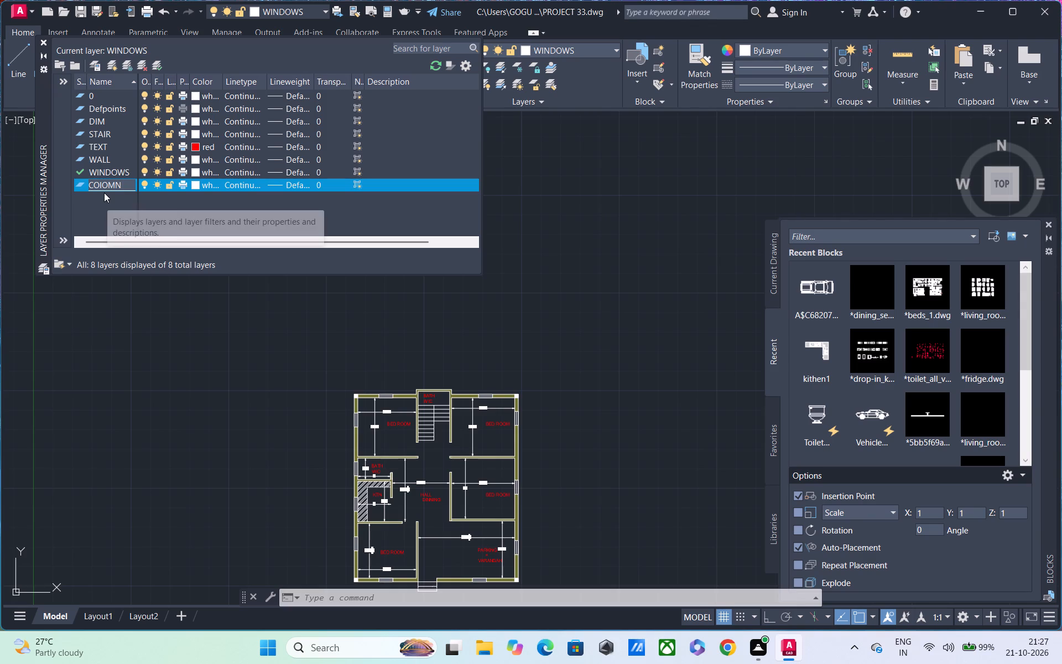
key(BackSpace)
key(BackSpace)
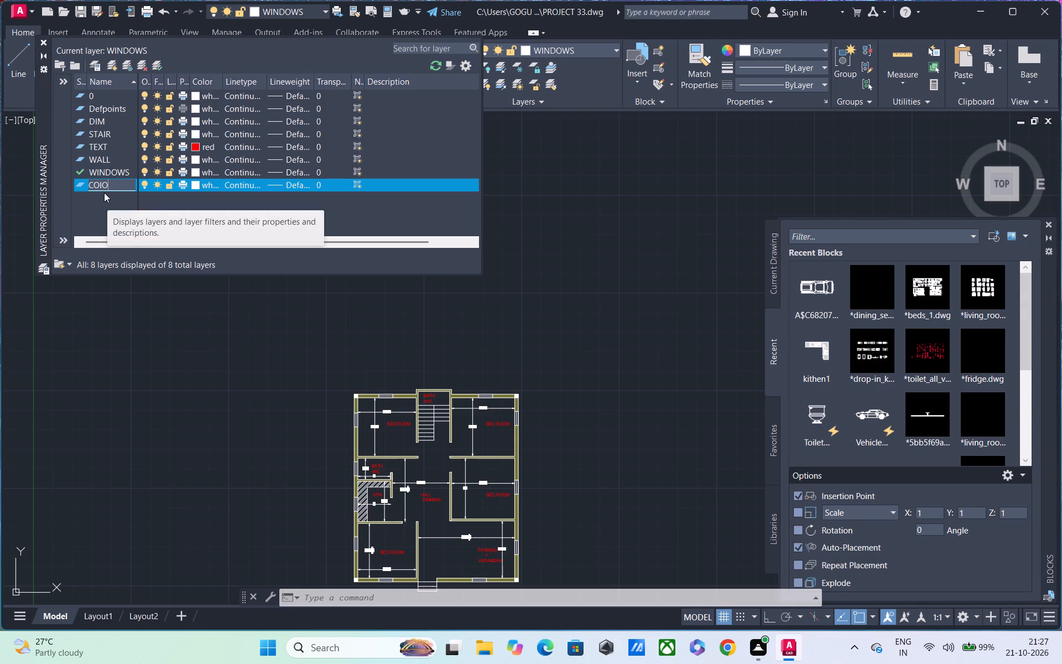
key(BackSpace)
key(u)
text(MN)
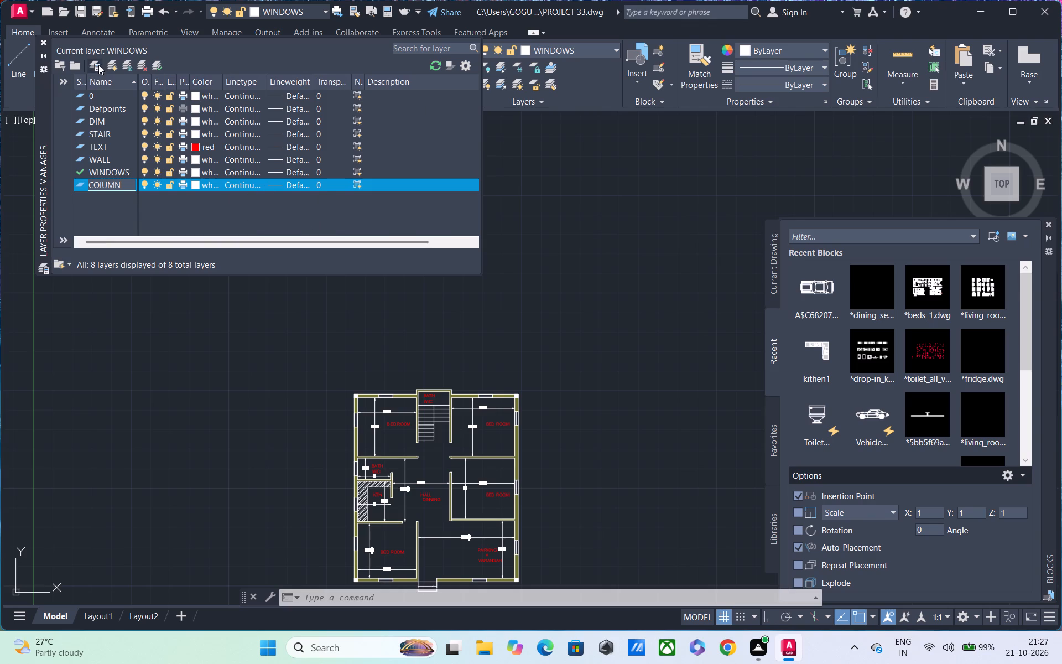
click(160, 63)
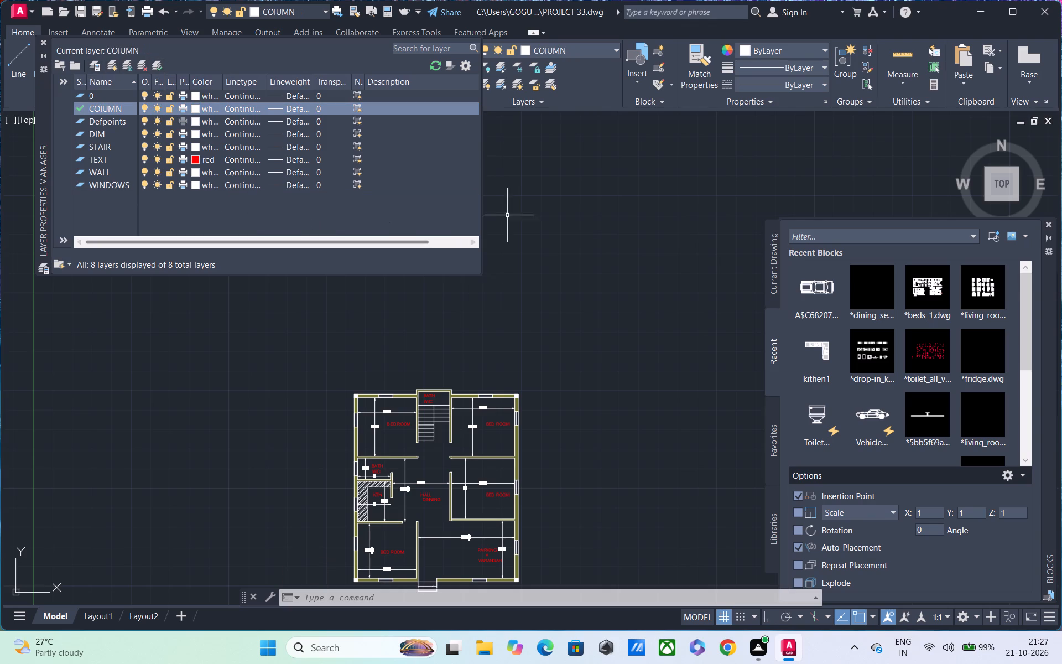
click(47, 43)
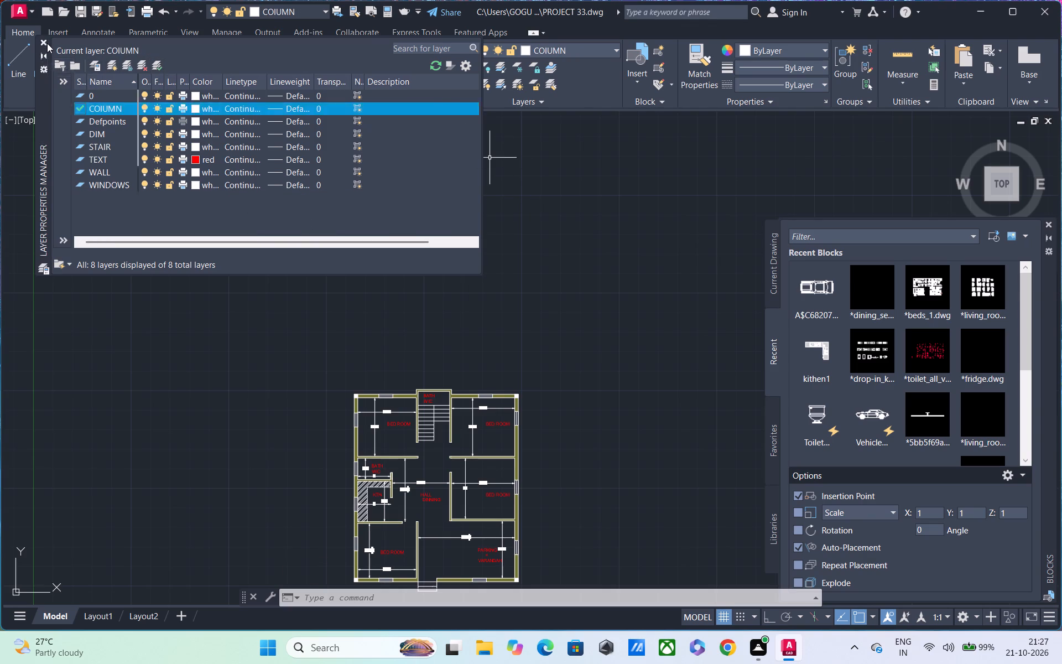
Select the filled columns at the plan's north-west and north-east corners.
scroll(439, 452, up, 1)
scroll(309, 392, up, 3)
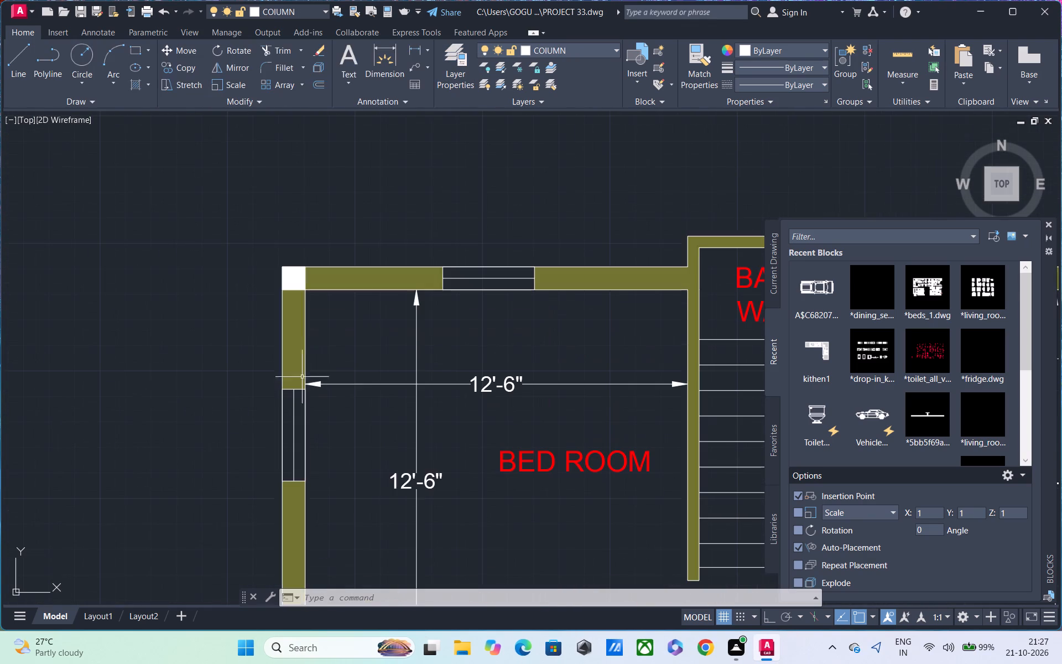
drag(254, 211, 264, 216)
click(345, 312)
middle_drag(381, 369, 319, 353)
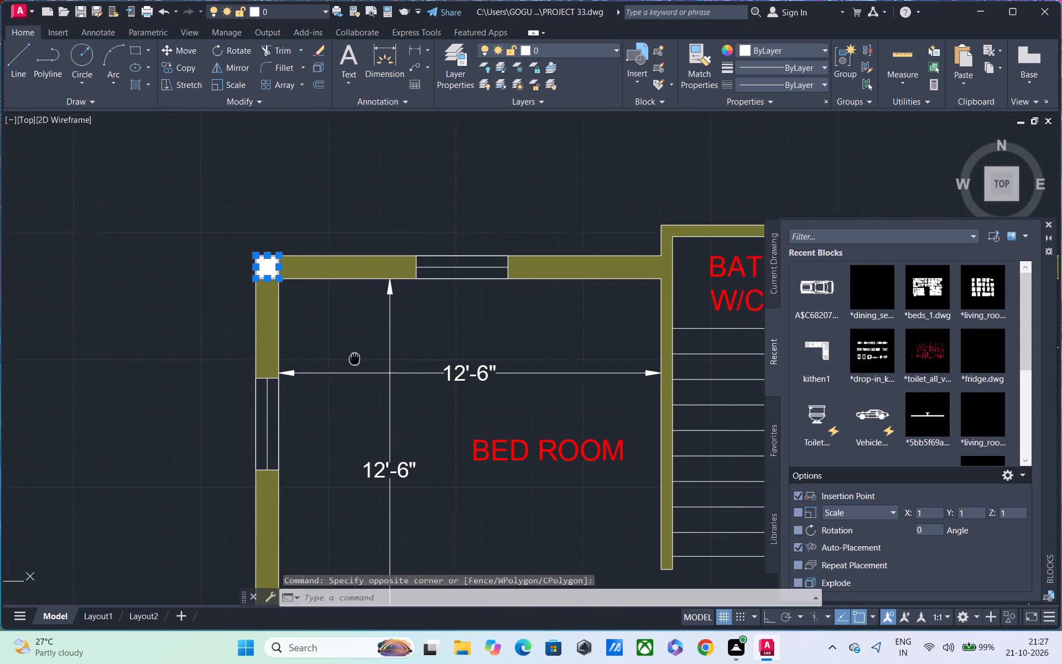
middle_drag(319, 353, 159, 327)
scroll(194, 326, down, 2)
middle_drag(404, 351, 278, 392)
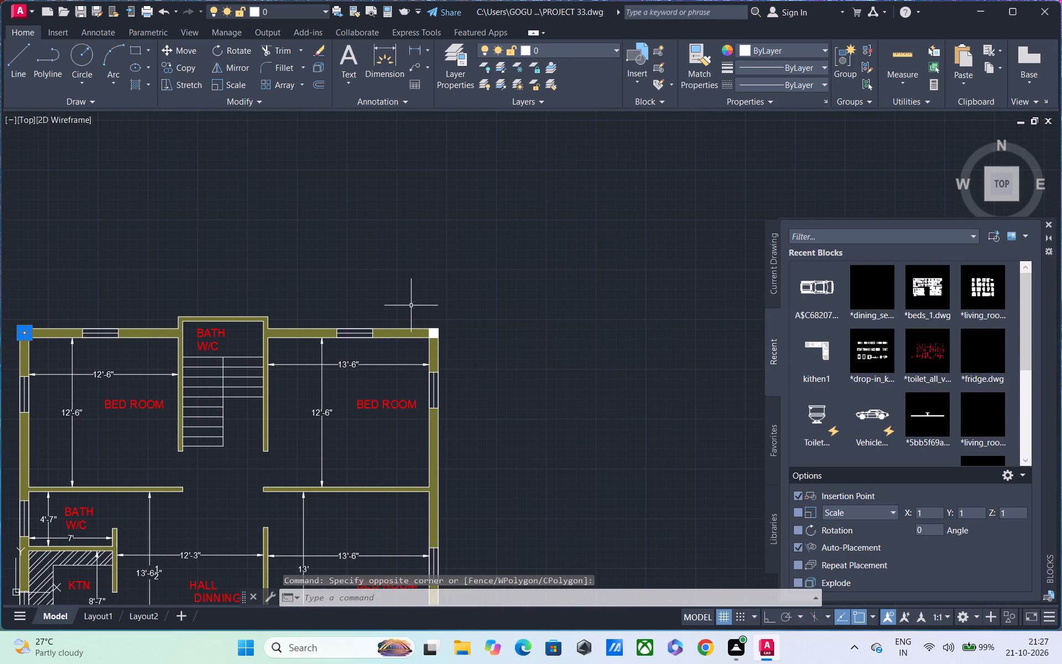
drag(411, 305, 420, 311)
click(473, 362)
middle_drag(462, 396, 507, 221)
Add the south-east and south-west corner columns to the selection and move all four columns to the COIUMN layer.
scroll(504, 402, down, 1)
middle_drag(472, 440, 476, 411)
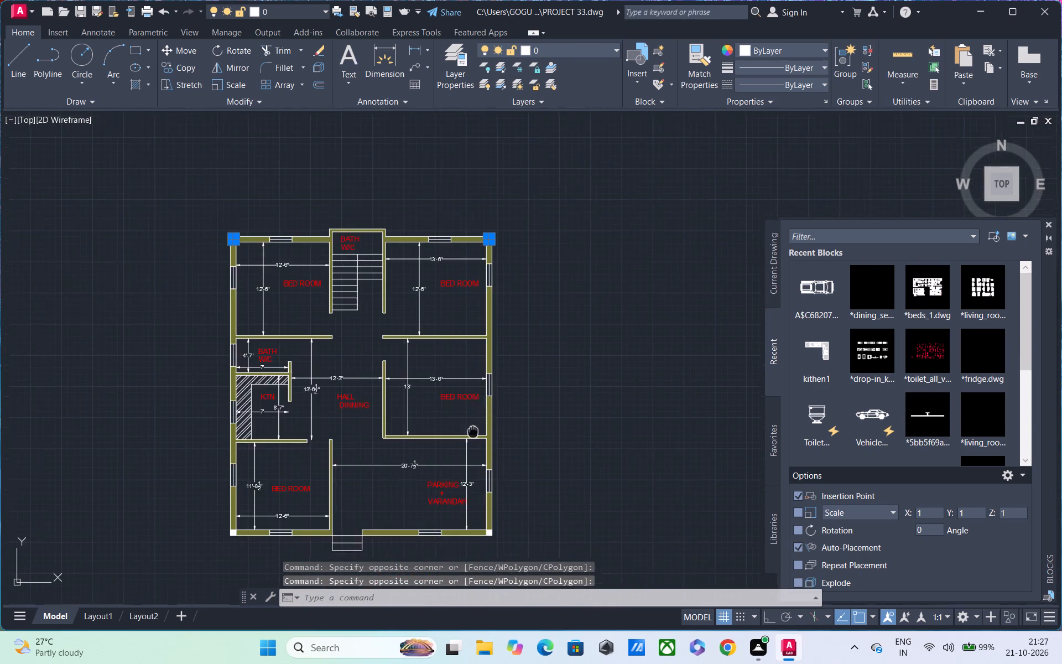
middle_drag(476, 411, 481, 274)
scroll(505, 392, up, 3)
drag(436, 263, 451, 282)
click(525, 393)
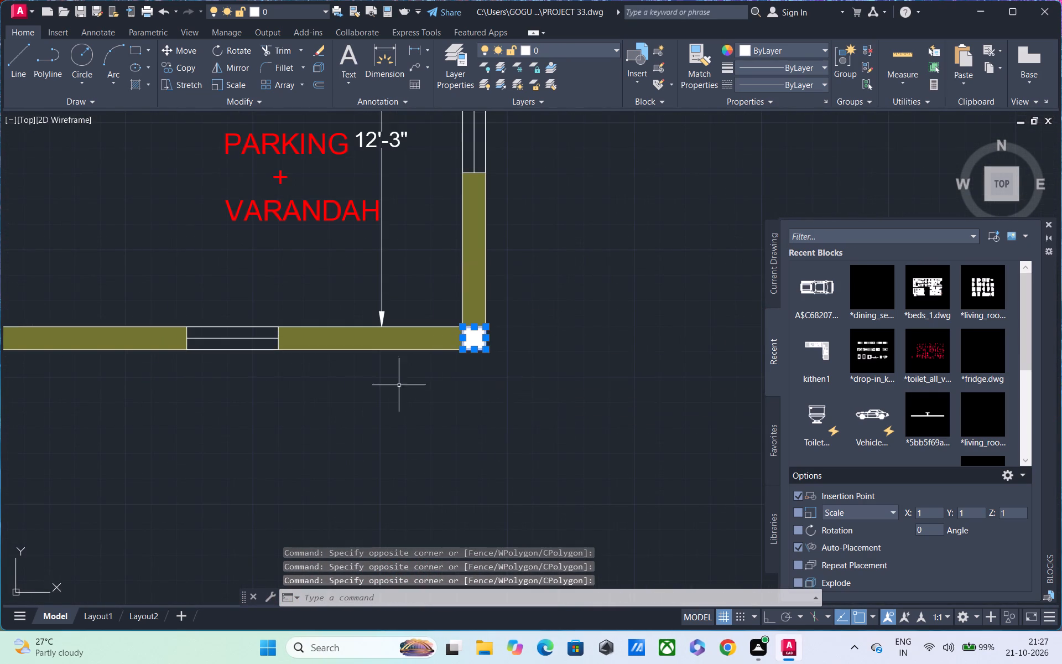
middle_drag(397, 391, 980, 536)
scroll(478, 416, down, 2)
click(271, 418)
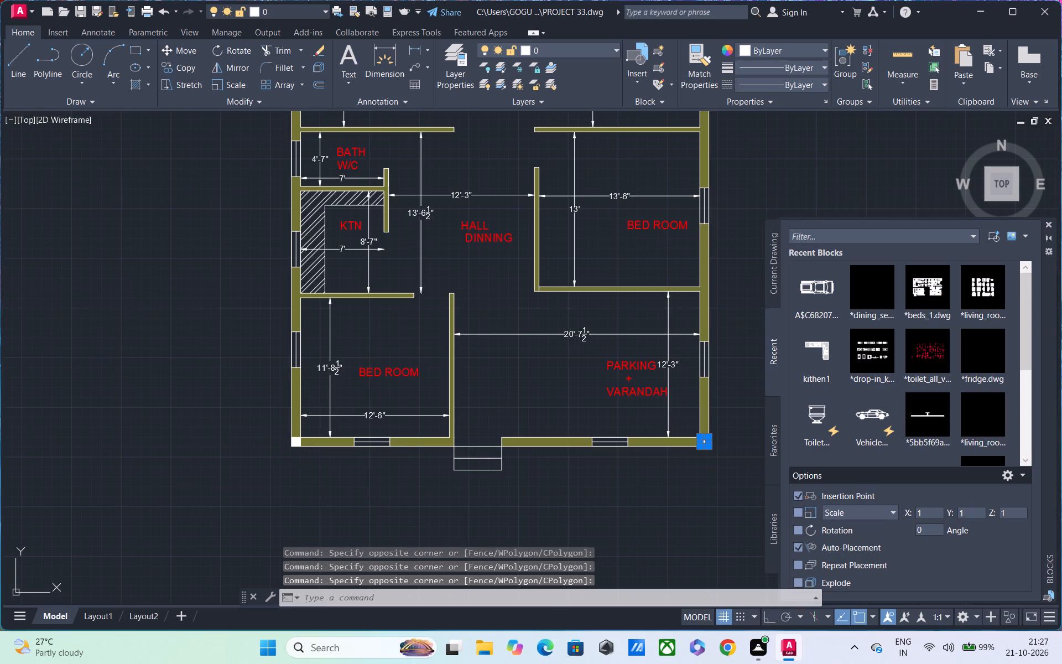
click(322, 471)
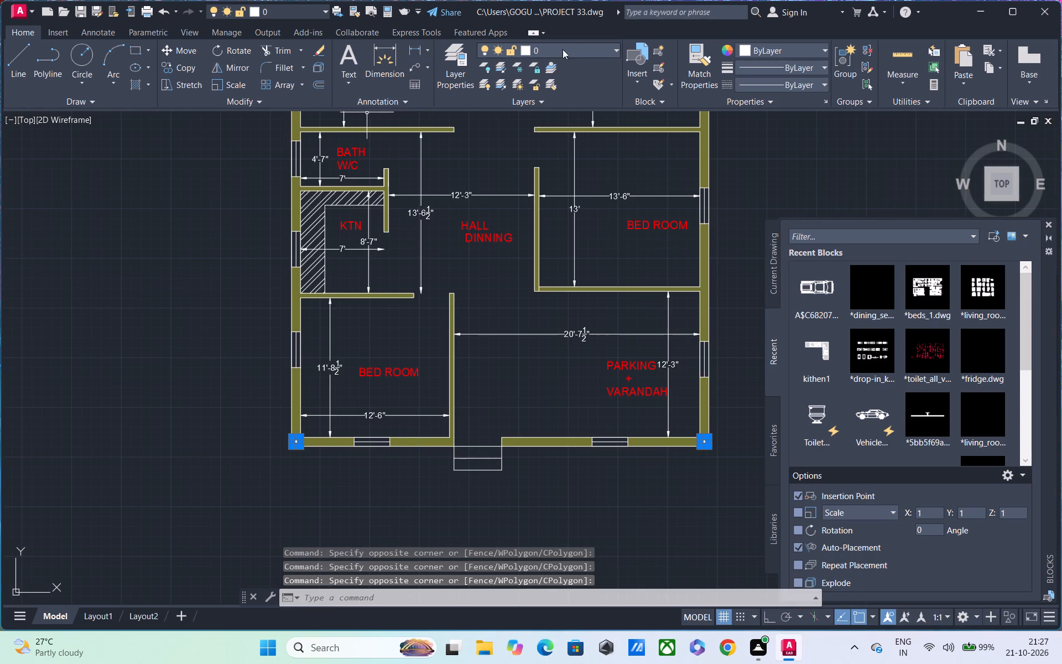
click(571, 50)
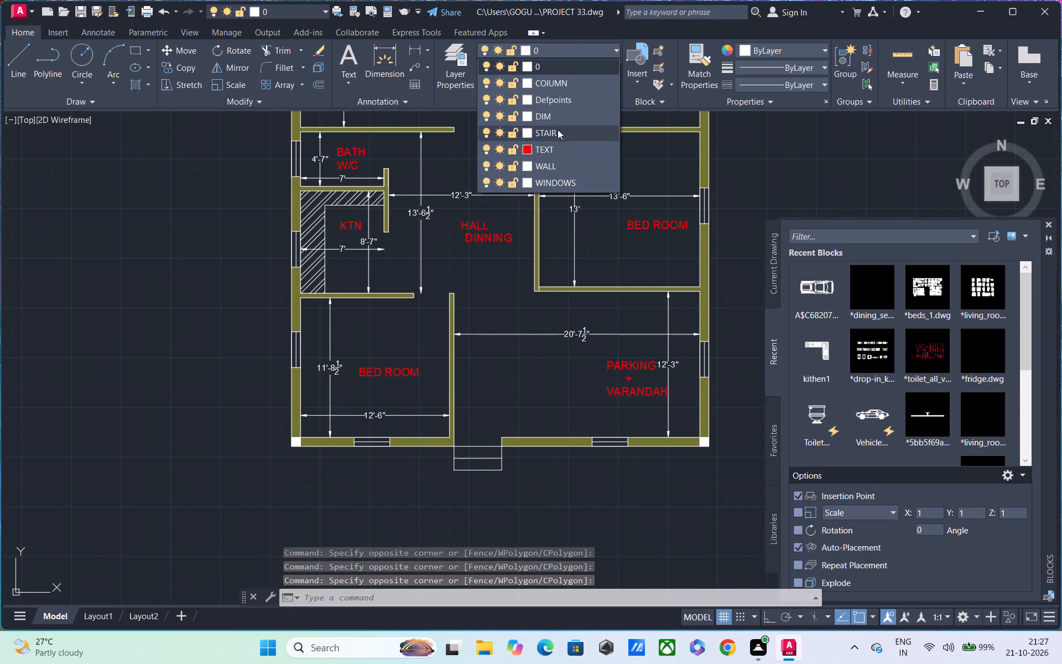
click(558, 80)
middle_drag(524, 253, 391, 372)
scroll(391, 372, down, 3)
scroll(446, 340, up, 2)
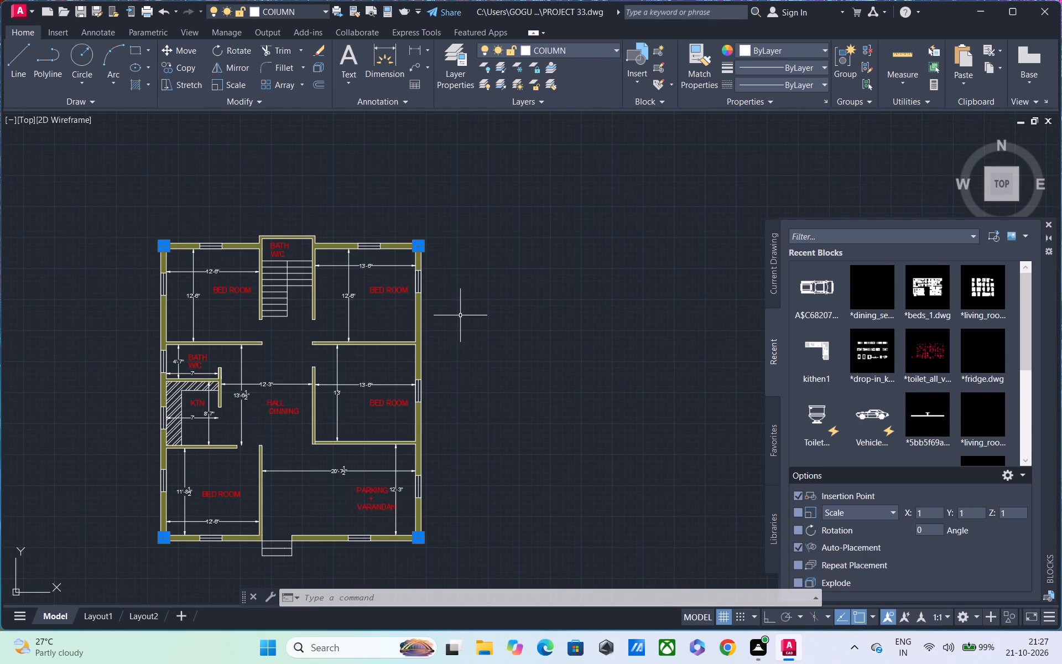
key(Escape)
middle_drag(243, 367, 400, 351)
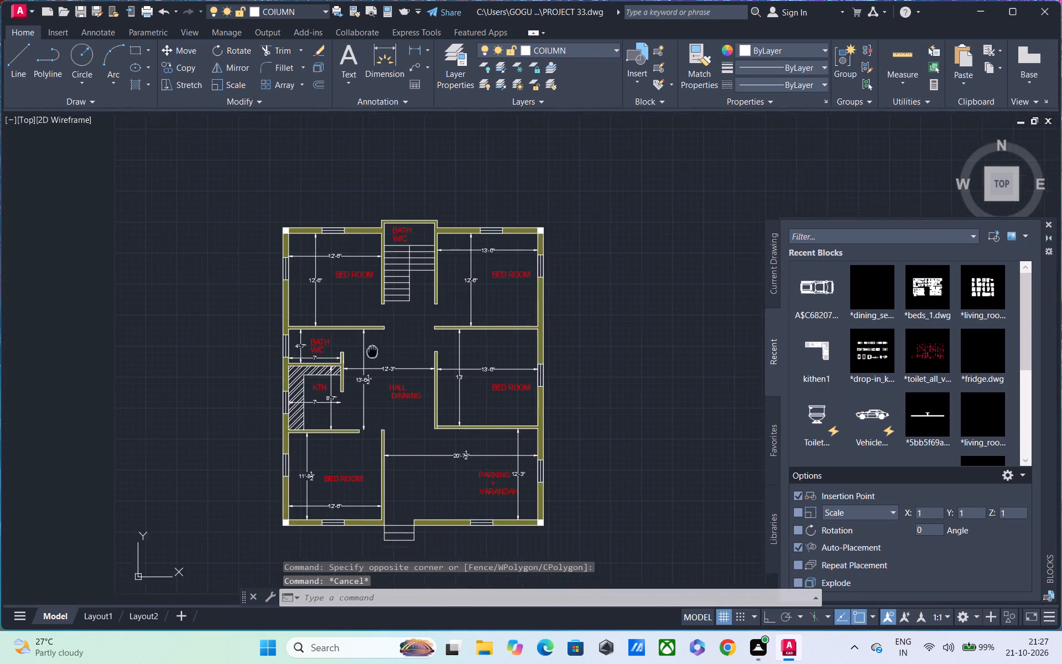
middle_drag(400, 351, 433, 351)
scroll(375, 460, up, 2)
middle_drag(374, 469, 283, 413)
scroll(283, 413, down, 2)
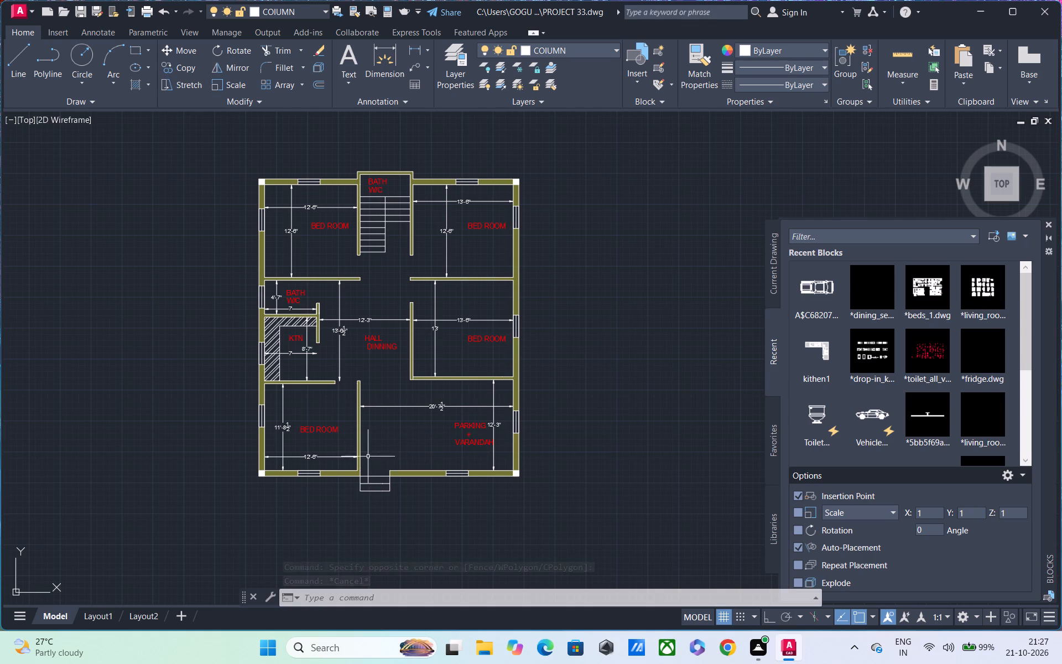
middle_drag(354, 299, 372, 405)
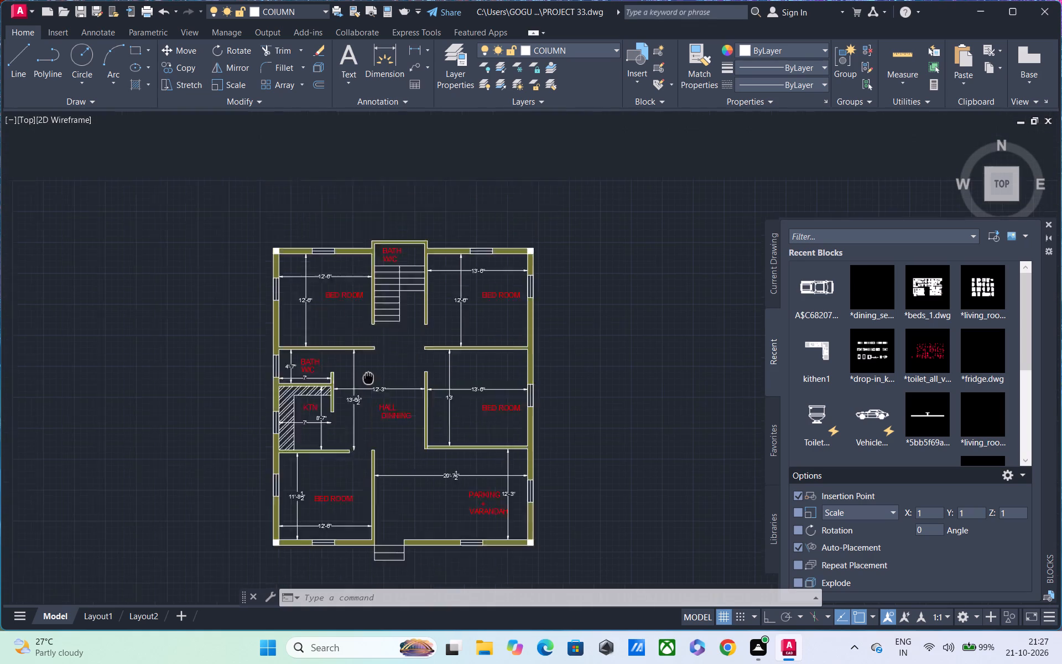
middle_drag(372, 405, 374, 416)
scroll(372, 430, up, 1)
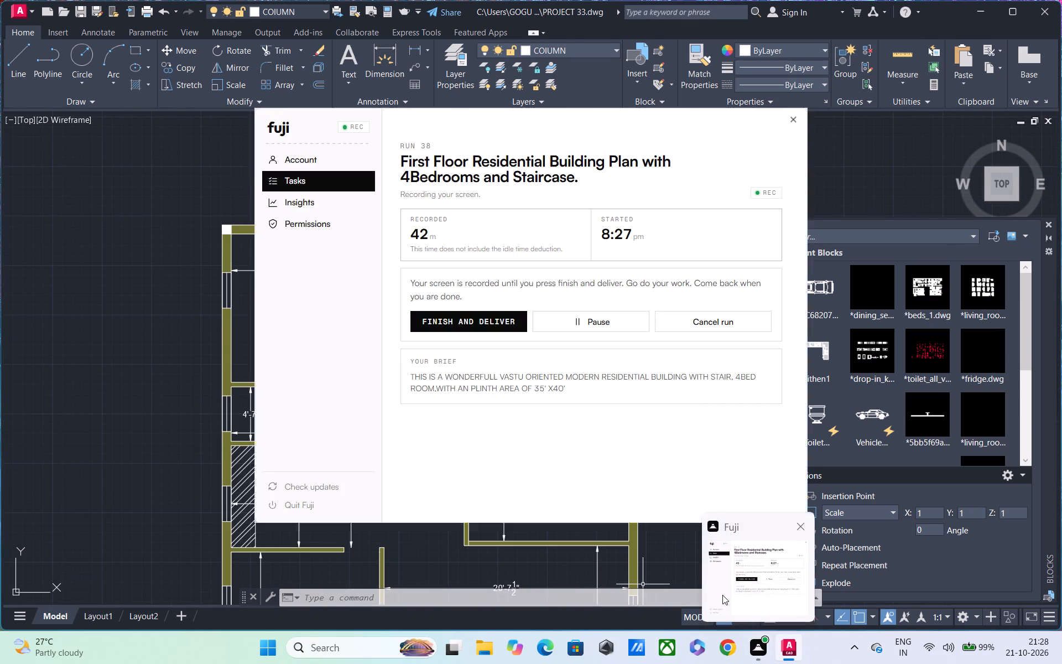
Examine the whole floor plan, checking the rooms, staircase, windows, corner columns, labels and dimensions.
scroll(519, 447, down, 1)
middle_drag(517, 446, 444, 338)
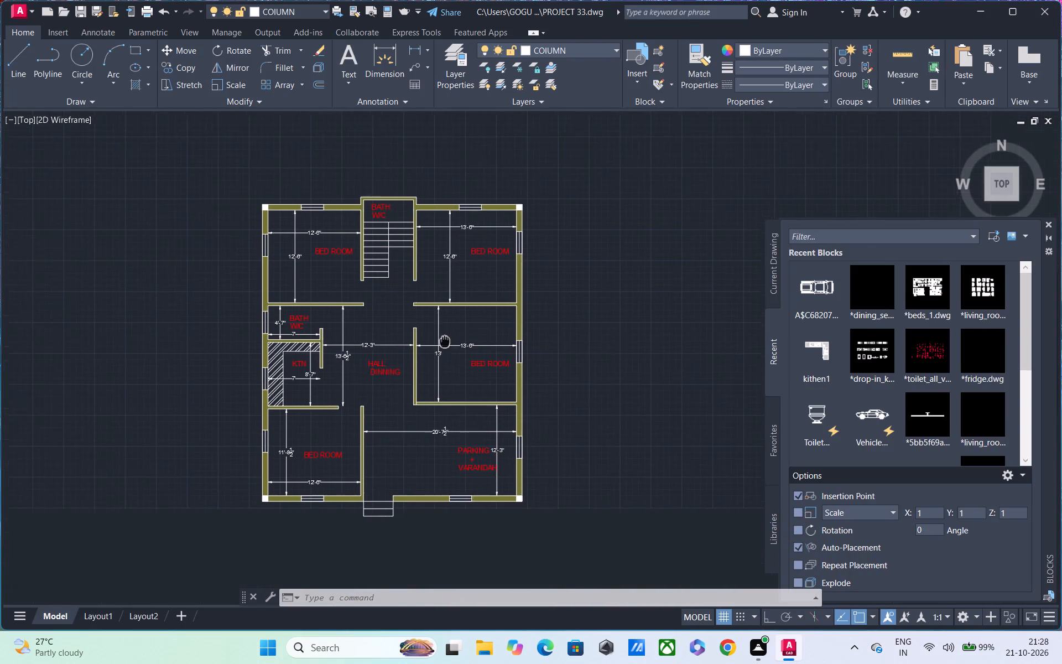
middle_drag(444, 338, 442, 336)
middle_drag(471, 450, 490, 485)
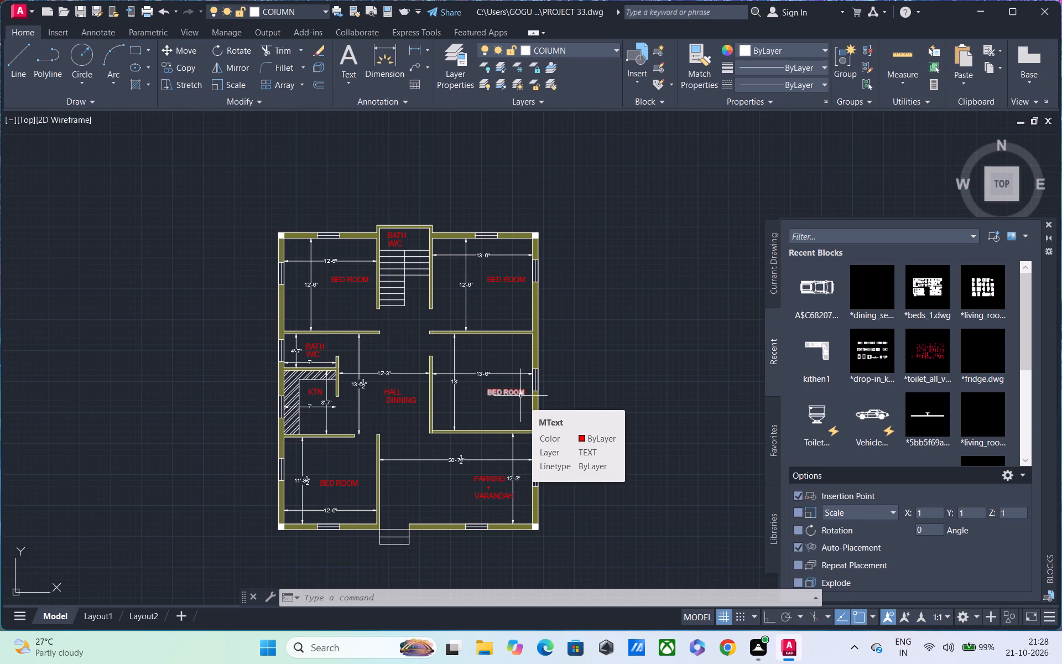
middle_drag(337, 315, 267, 386)
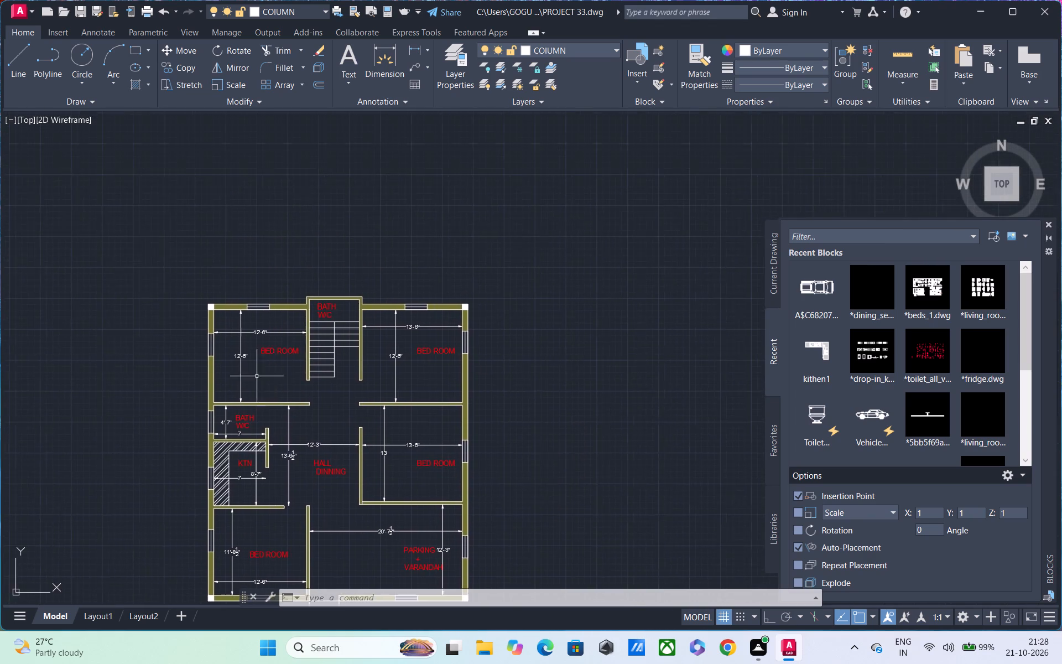
scroll(222, 318, up, 3)
scroll(221, 316, down, 2)
middle_drag(221, 316, 222, 270)
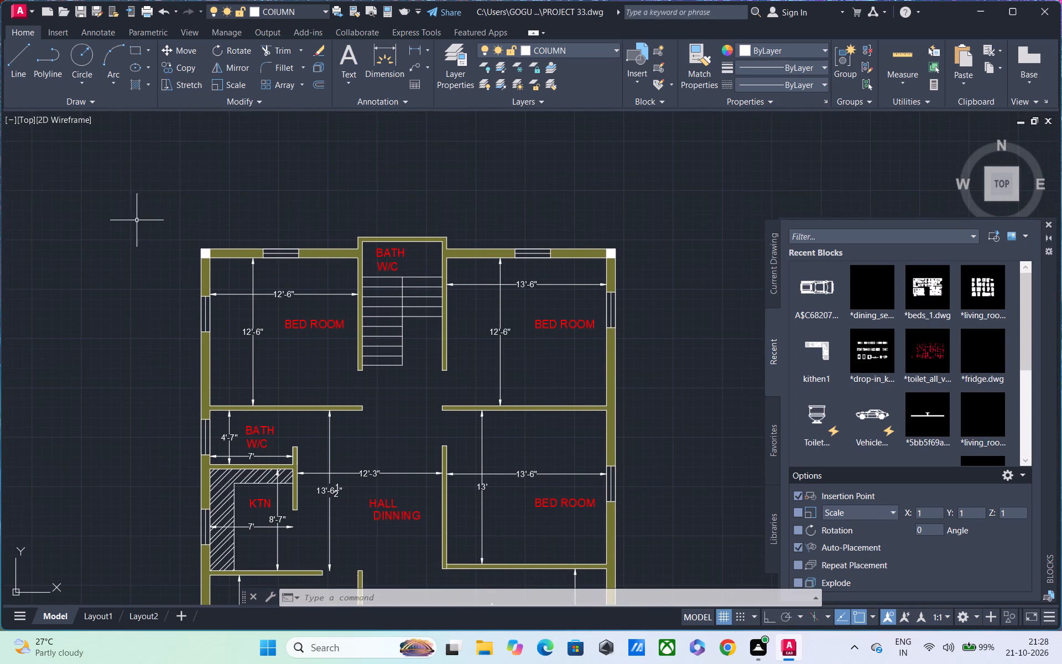
scroll(179, 229, down, 2)
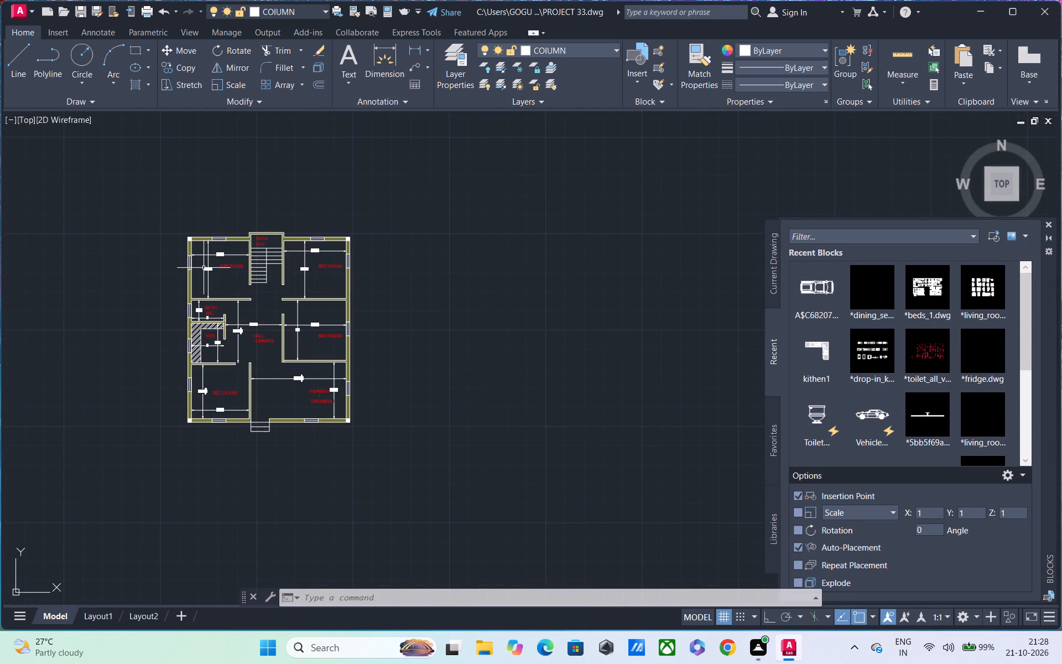
Save the PROJECT 33 drawing.
key(ctrl+s)
key(ctrl+s)
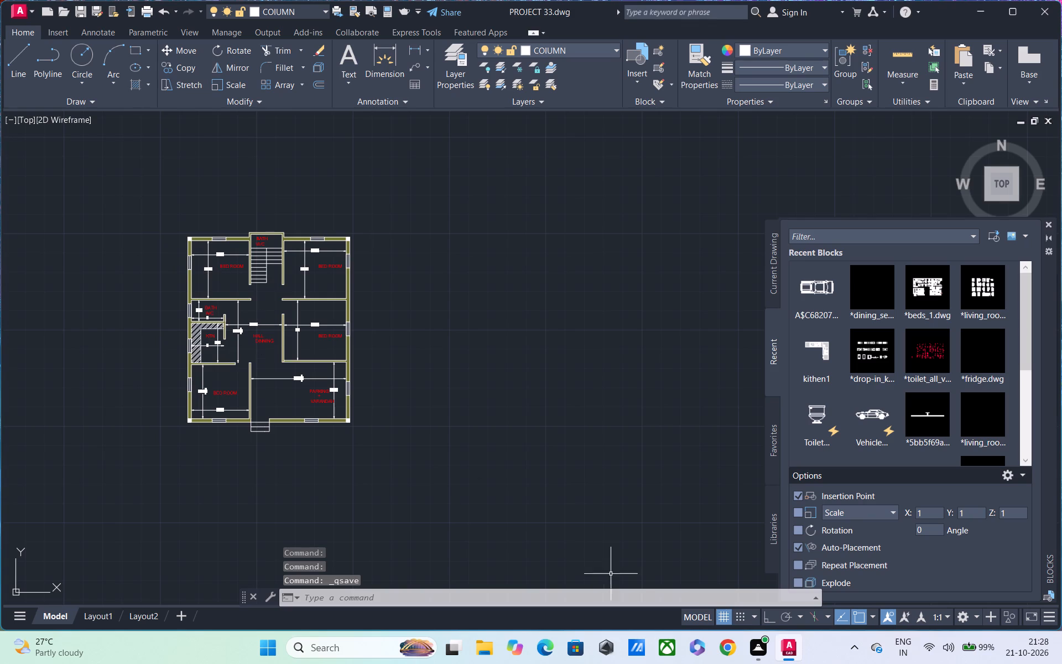